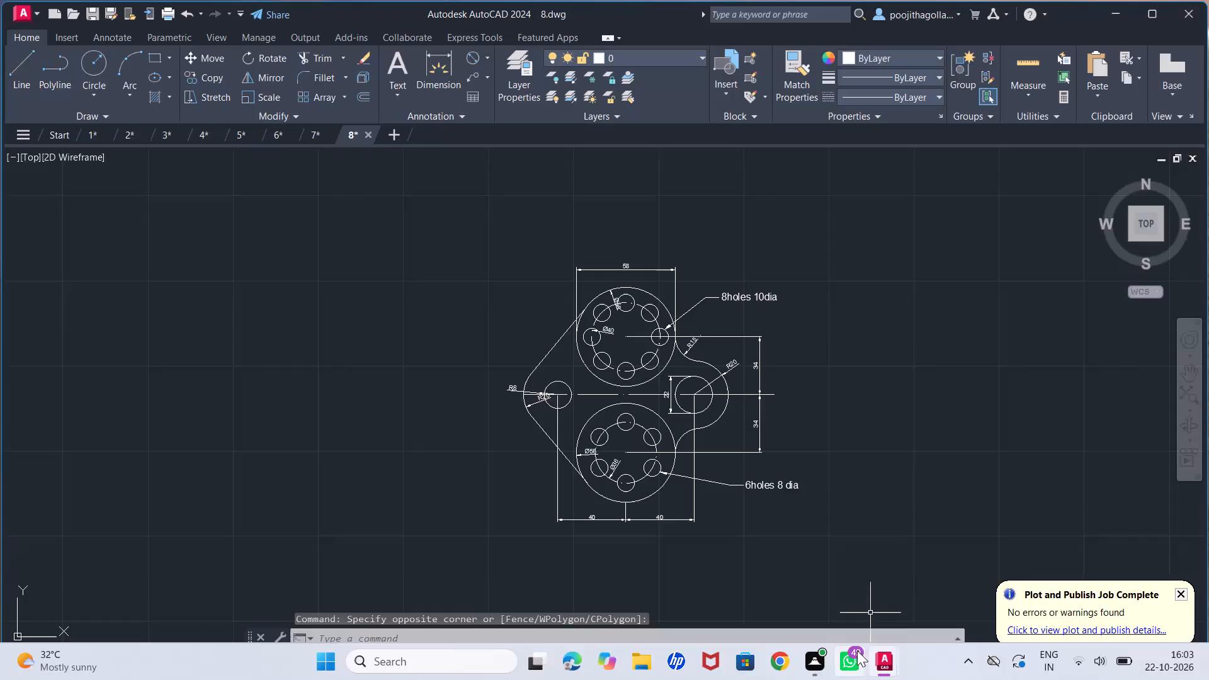
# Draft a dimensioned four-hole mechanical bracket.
# Start a new drawing and save it under the file name 9 in the CAD folder.
pyautogui.click(395, 127)
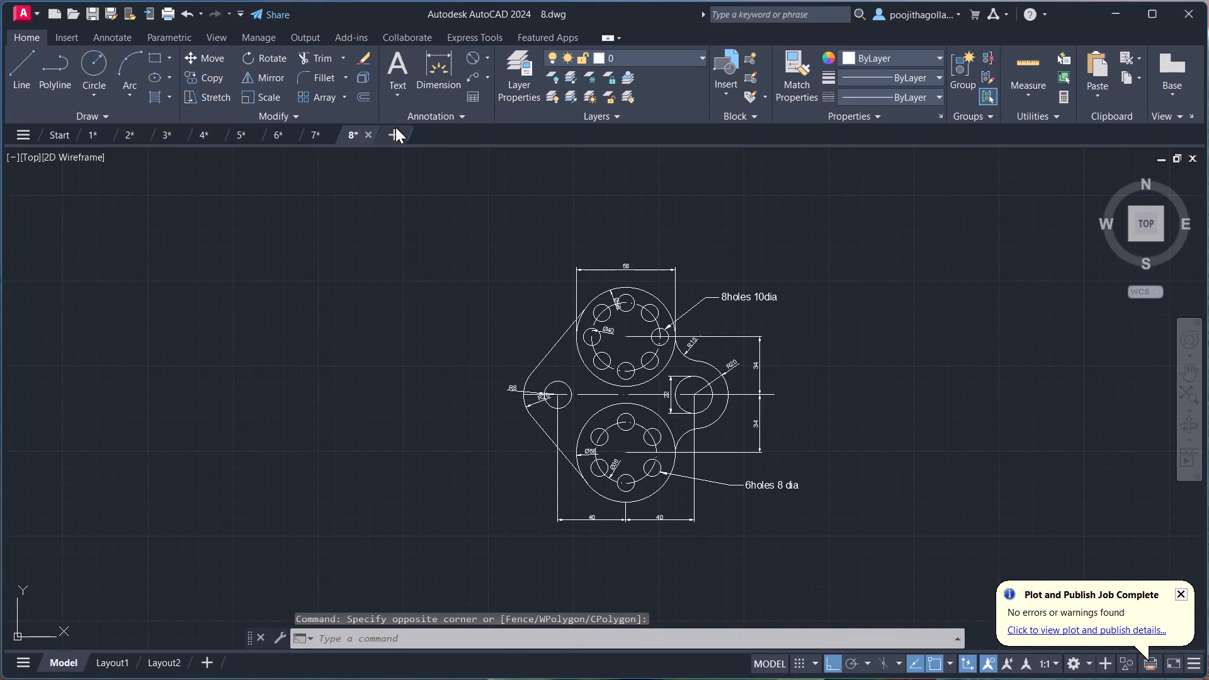
pyautogui.hotkey('ctrl', 's')
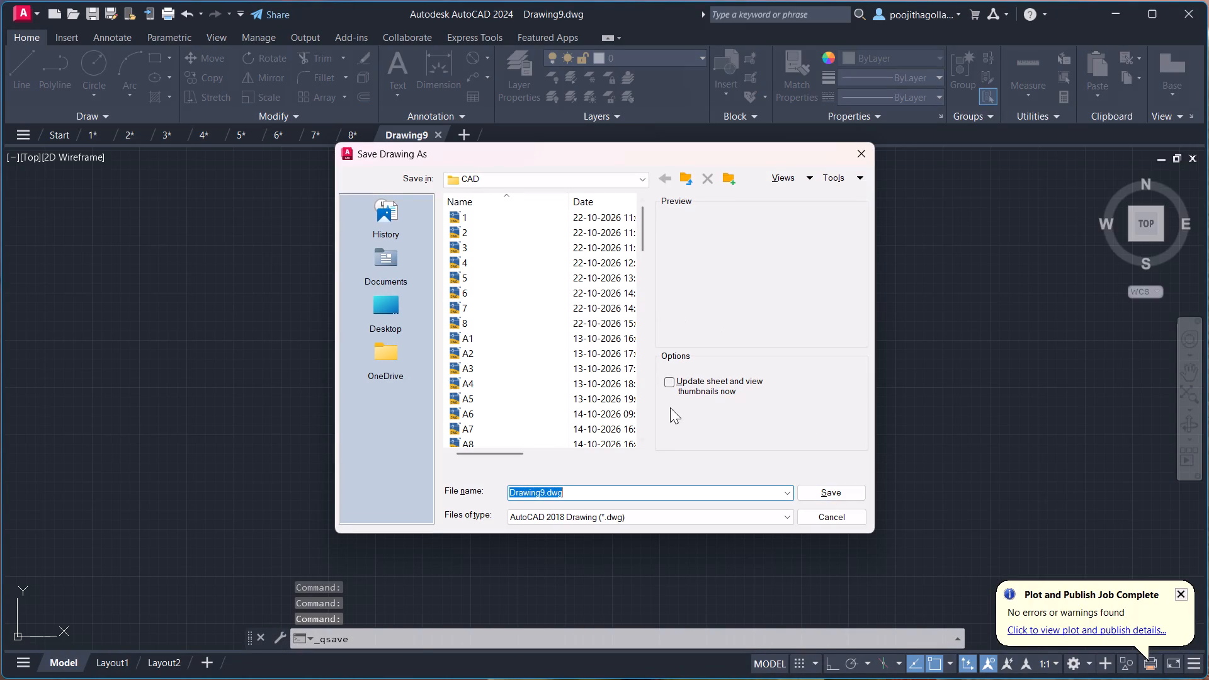
pyautogui.press('0')
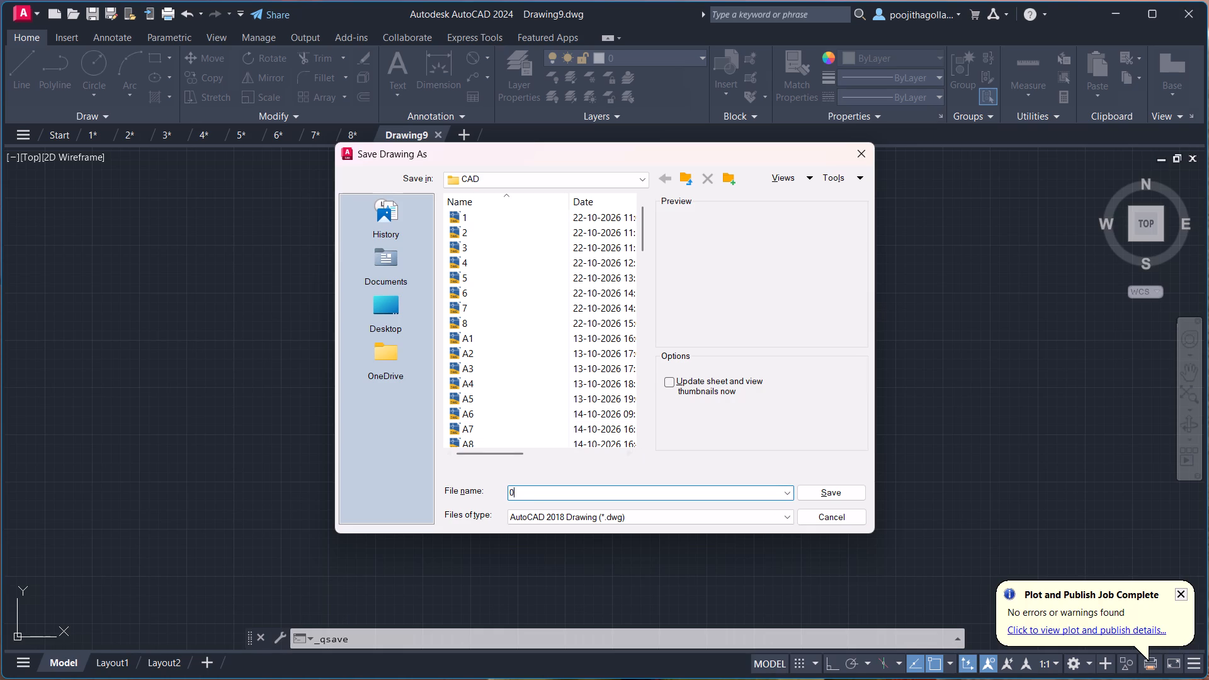
pyautogui.press('BackSpace')
pyautogui.press('9')
pyautogui.press('Return')
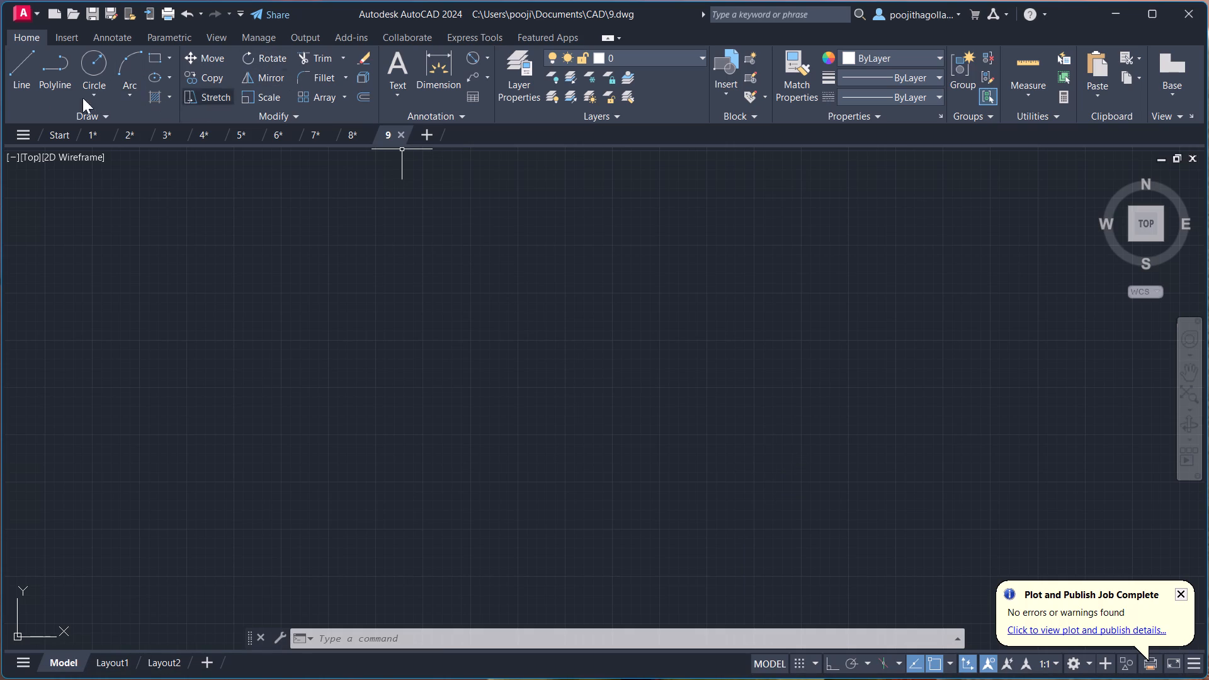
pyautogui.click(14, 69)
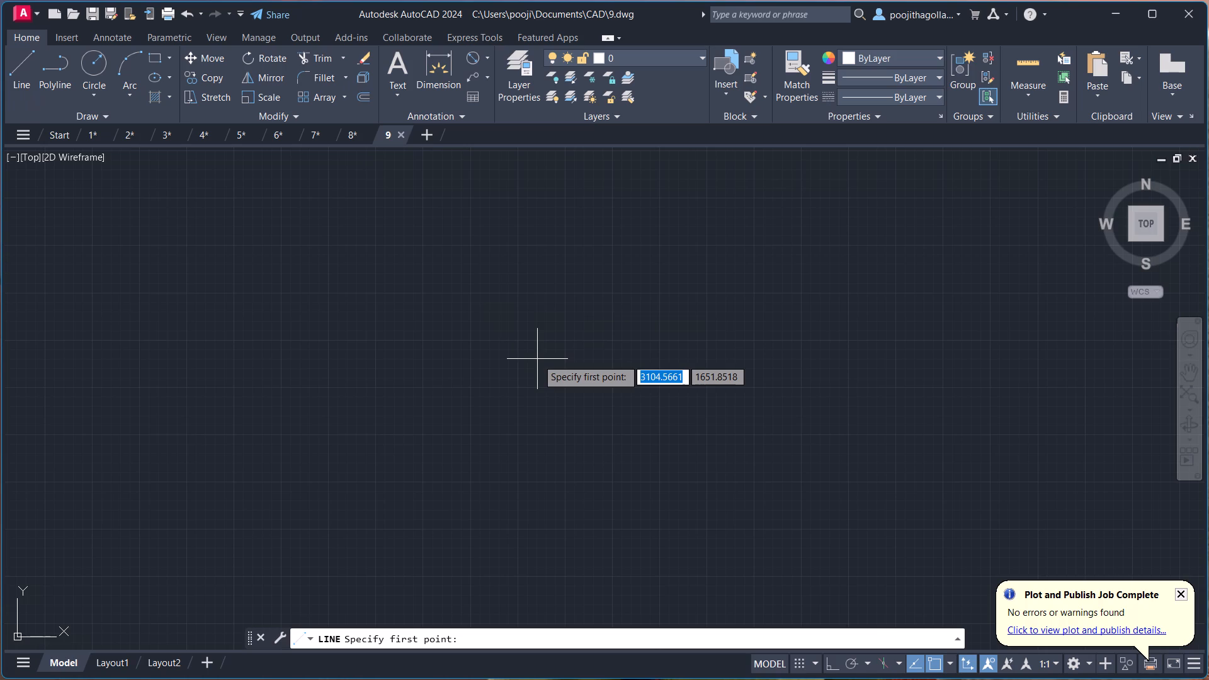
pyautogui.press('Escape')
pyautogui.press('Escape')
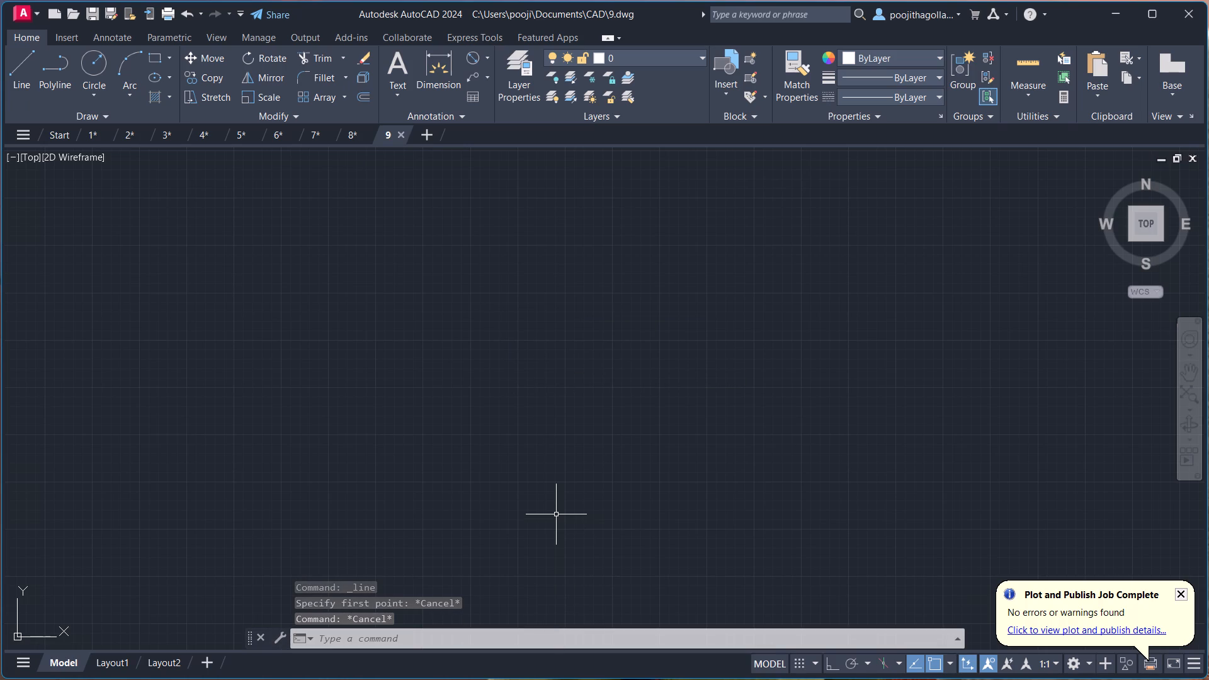
# Draw a circle with a radius of 32 in the middle of the empty drawing area.
pyautogui.click(93, 67)
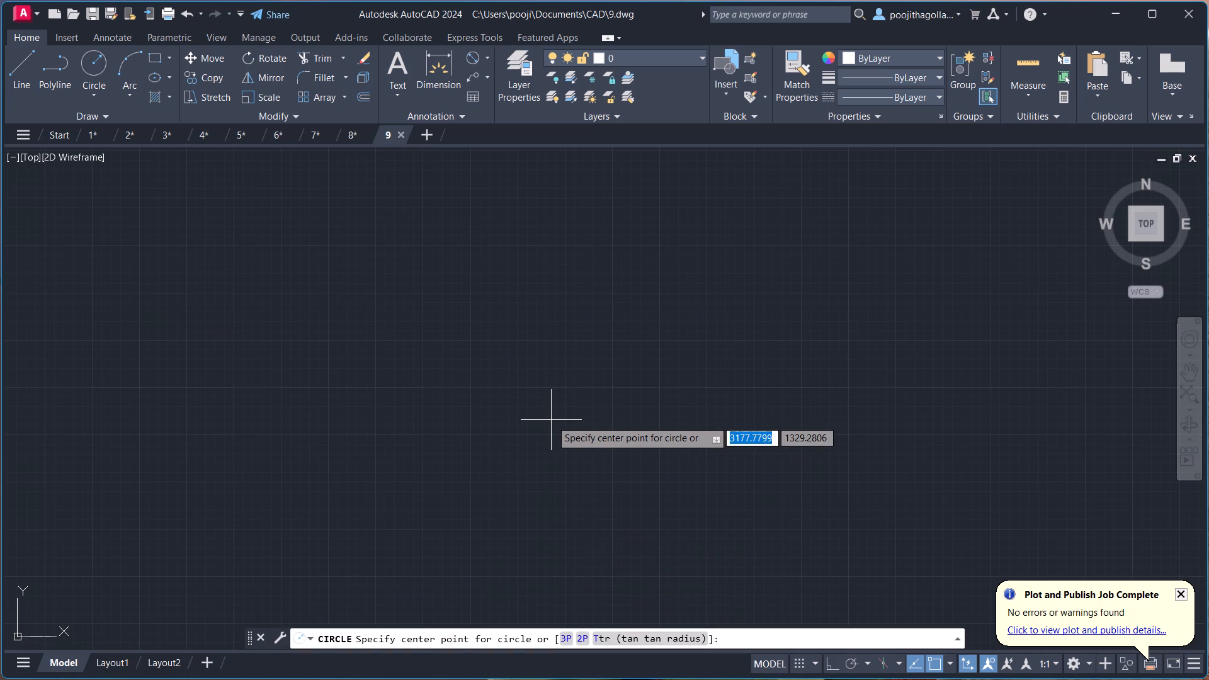
pyautogui.click(616, 412)
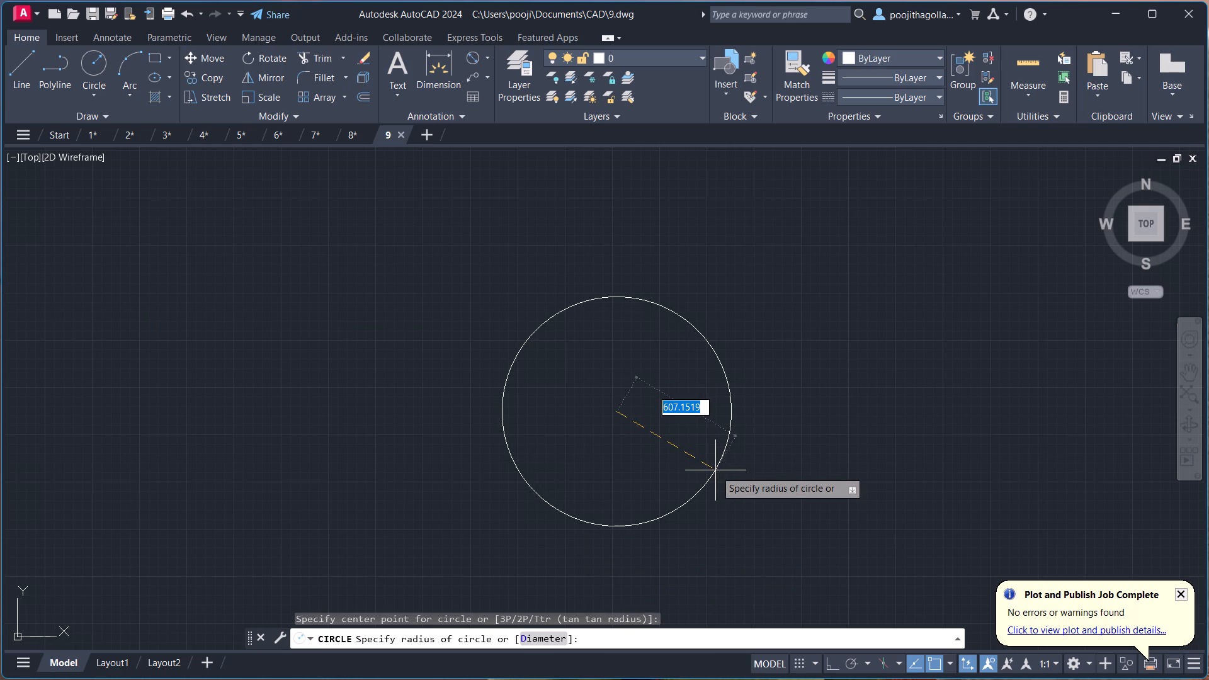
pyautogui.write('32')
pyautogui.press('Return')
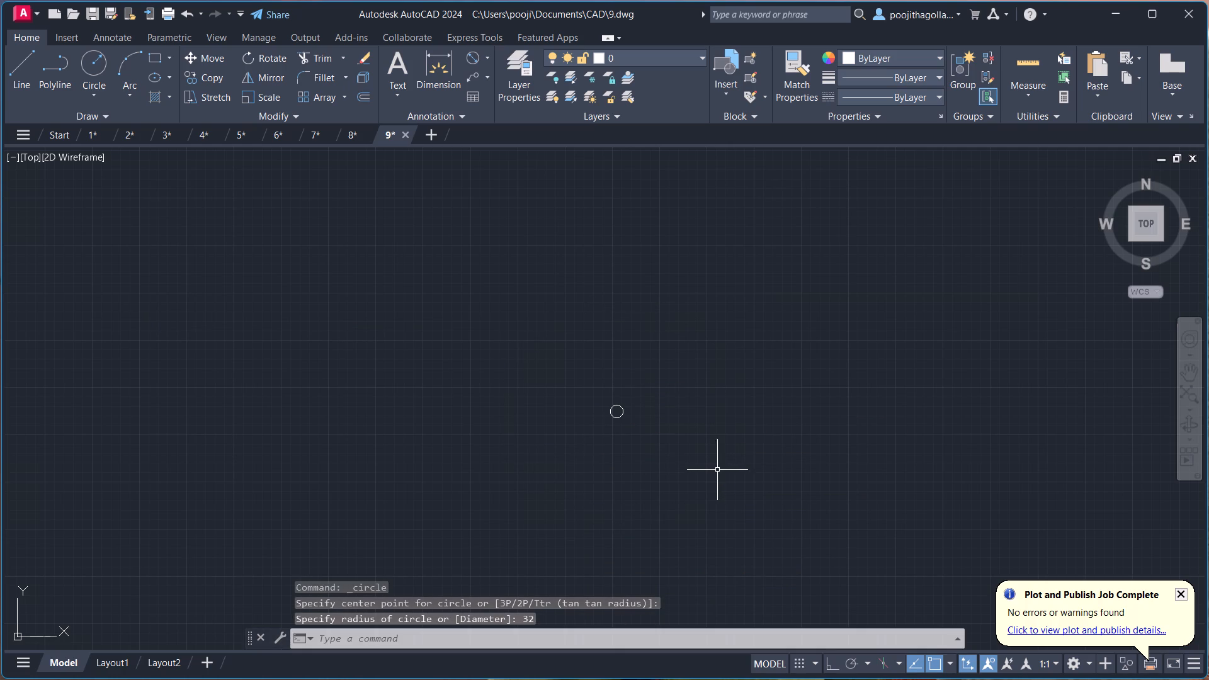
pyautogui.scroll(2, 648, 428)
pyautogui.scroll(3, 544, 379)
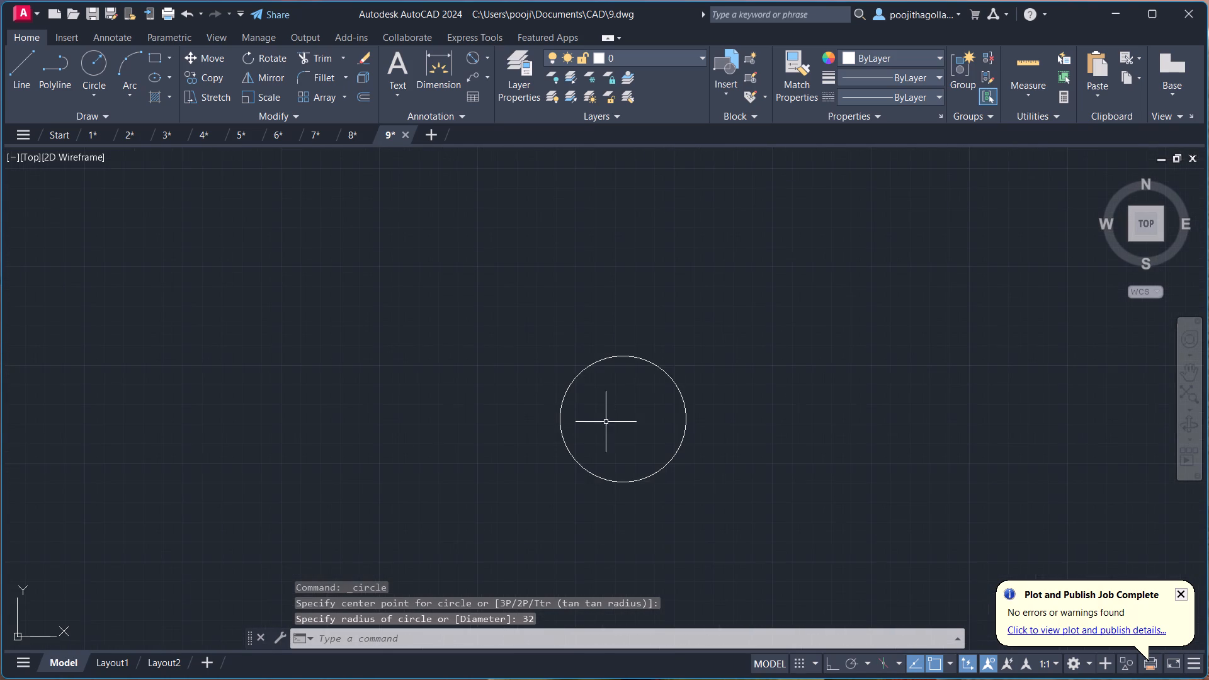
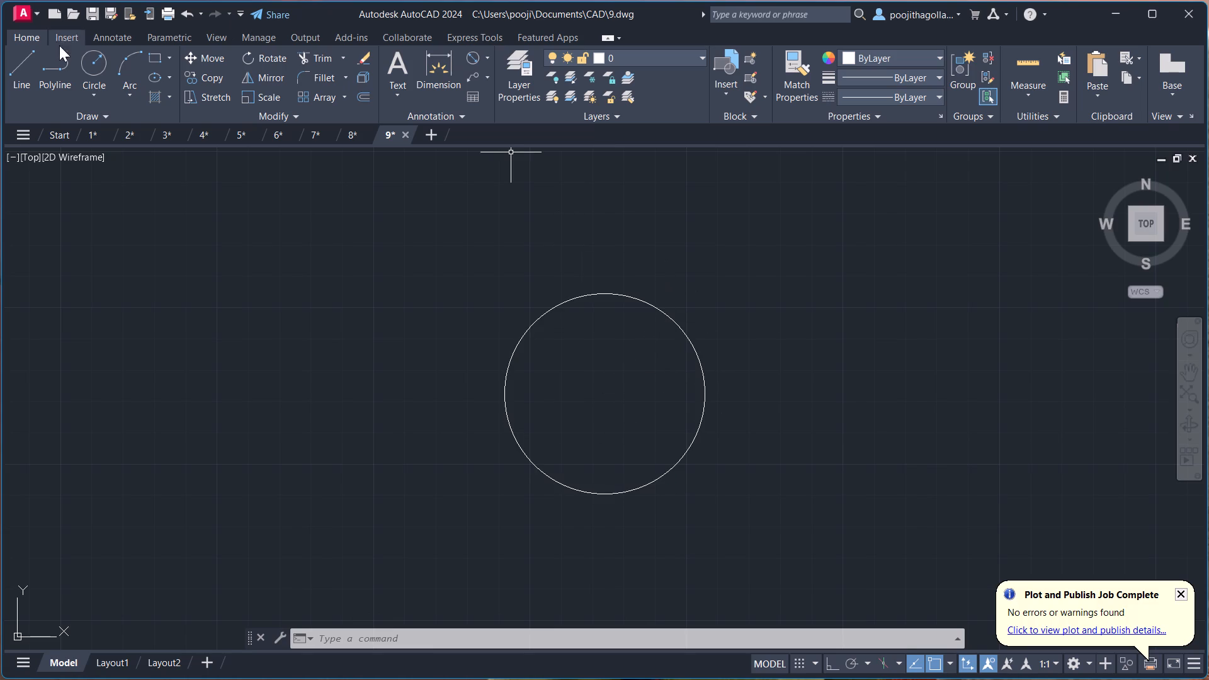
# Draw a circle of radius 20 concentric with the existing 32-radius circle.
pyautogui.click(88, 58)
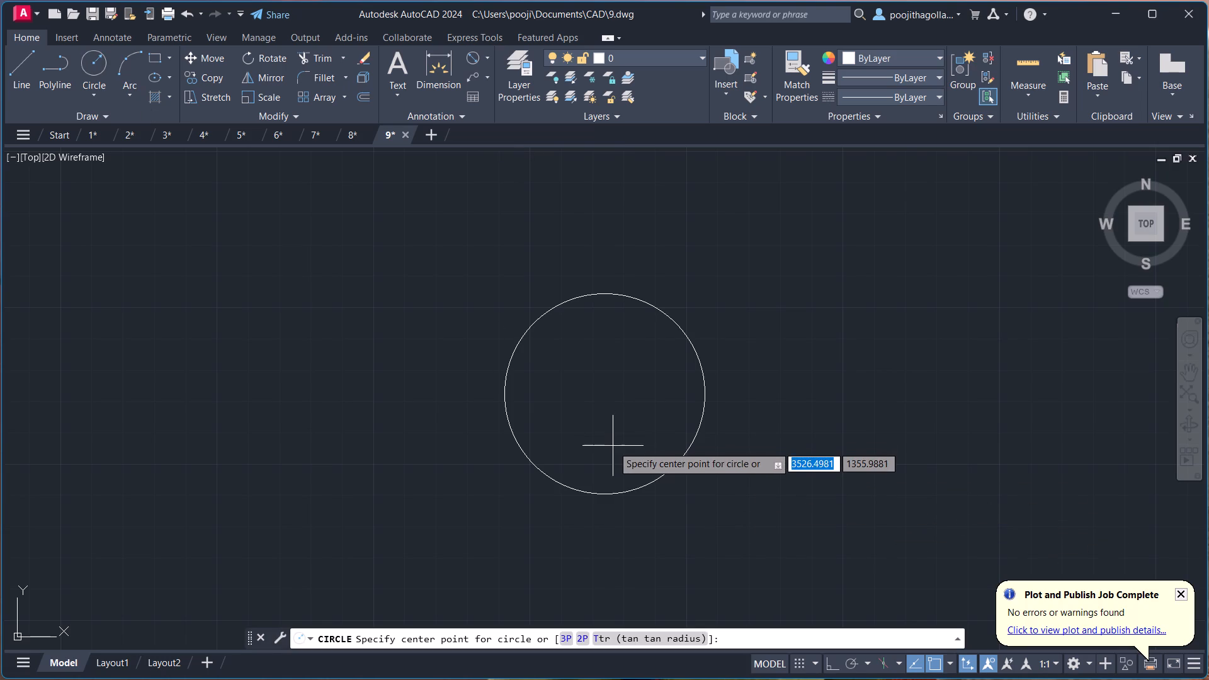
pyautogui.click(603, 397)
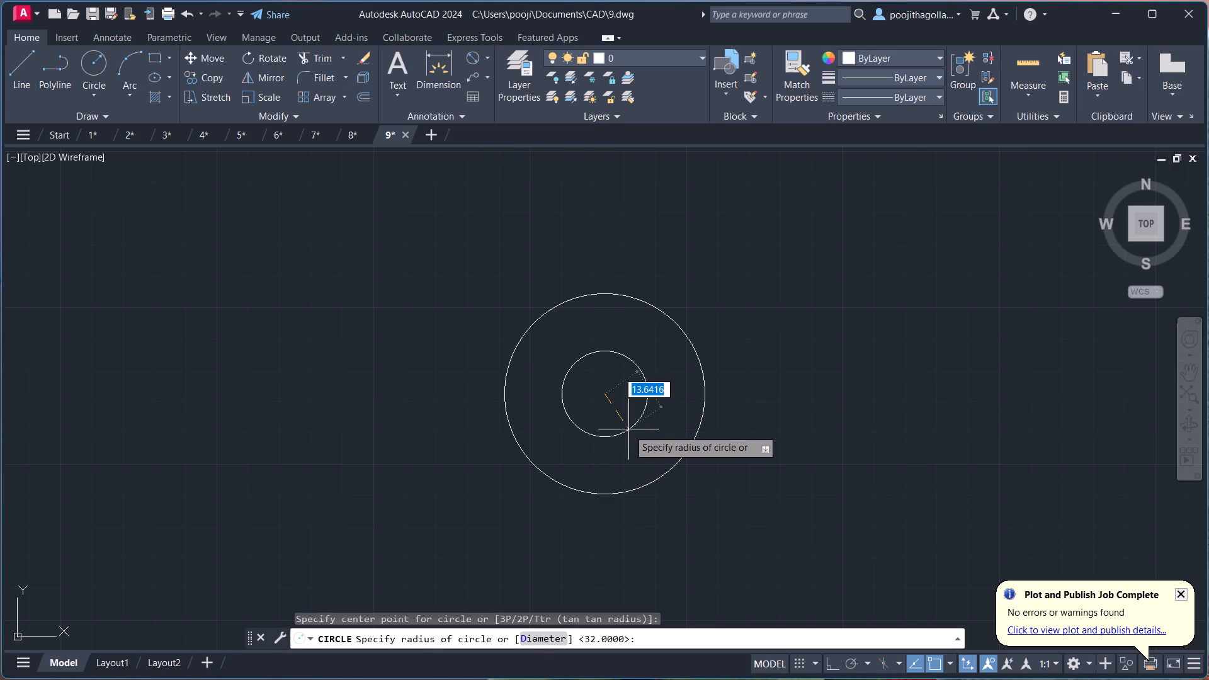
pyautogui.write('20')
pyautogui.press('Return')
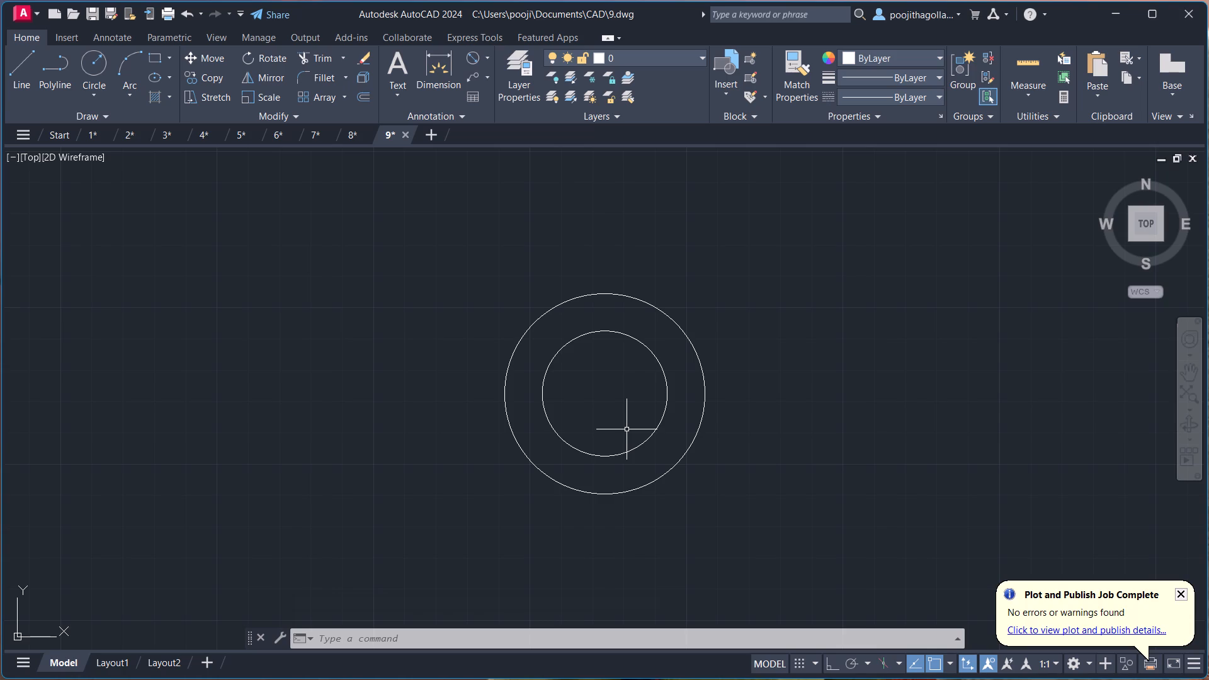
# With Ortho mode on, draw connected lines from the circles' common centre, 50 straight up and 18 horizontally to the left.
pyautogui.scroll(1, 638, 462)
pyautogui.moveTo(638, 462); pyautogui.dragTo(632, 489, button='middle')
pyautogui.scroll(-1, 600, 434)
pyautogui.moveTo(599, 438); pyautogui.dragTo(590, 456, button='middle')
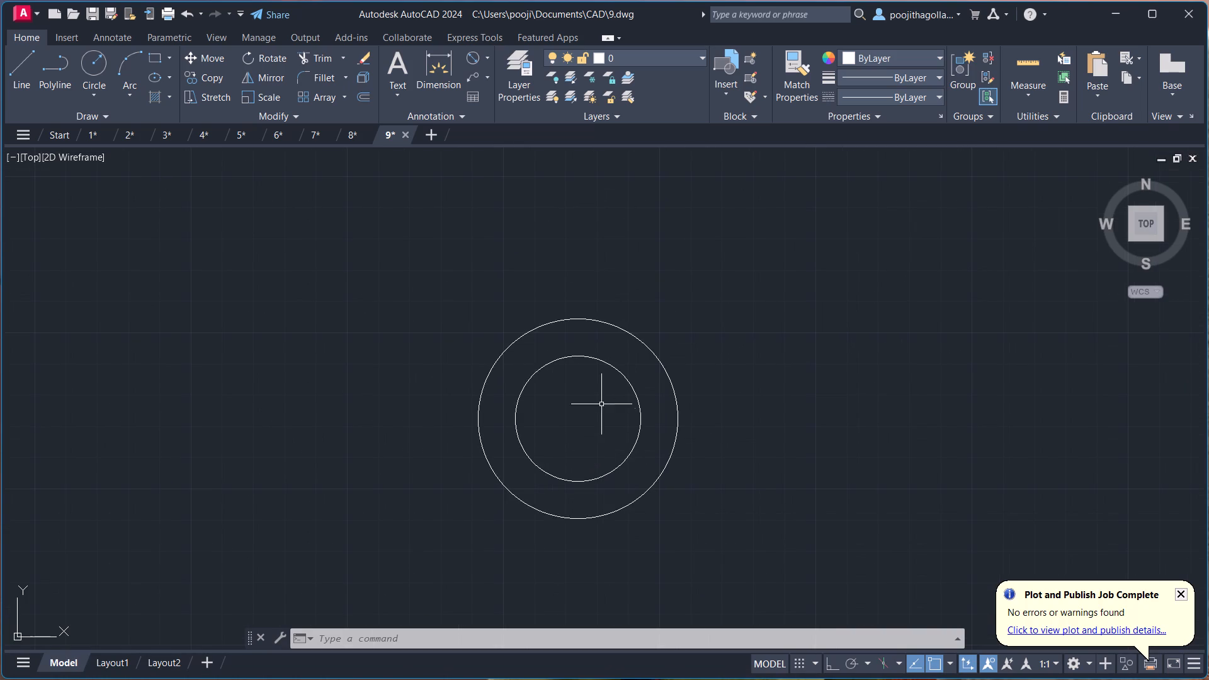
pyautogui.moveTo(599, 403); pyautogui.dragTo(581, 456, button='middle')
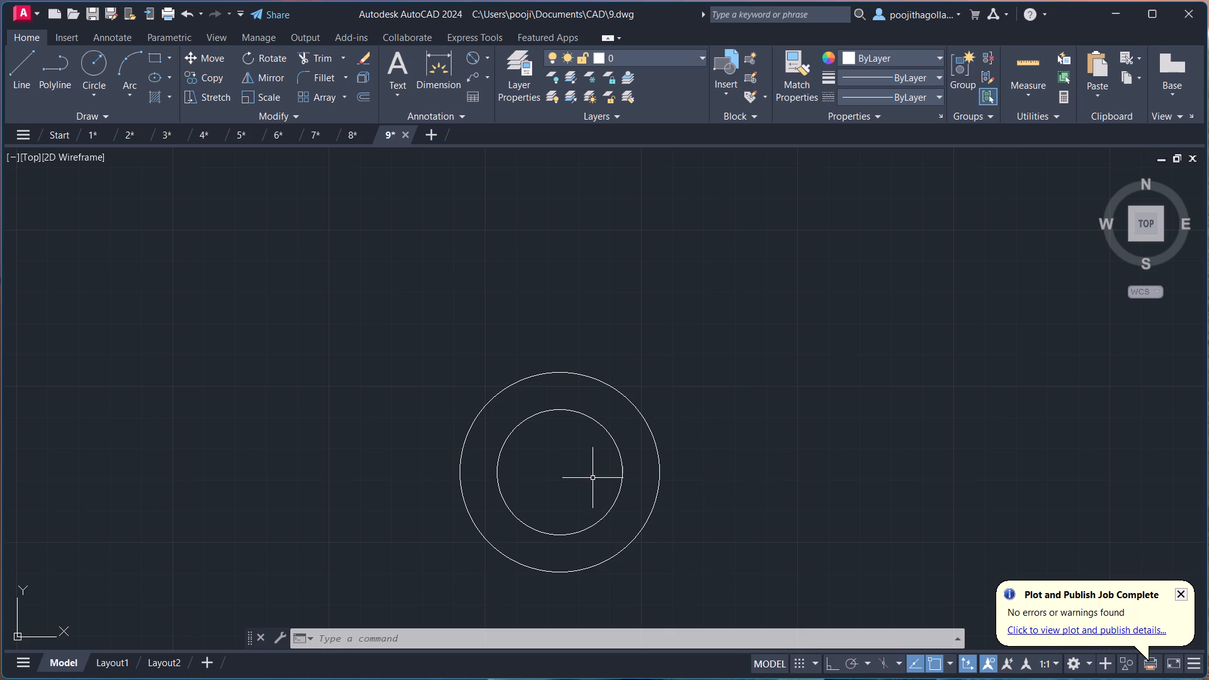
pyautogui.middleClick(691, 436)
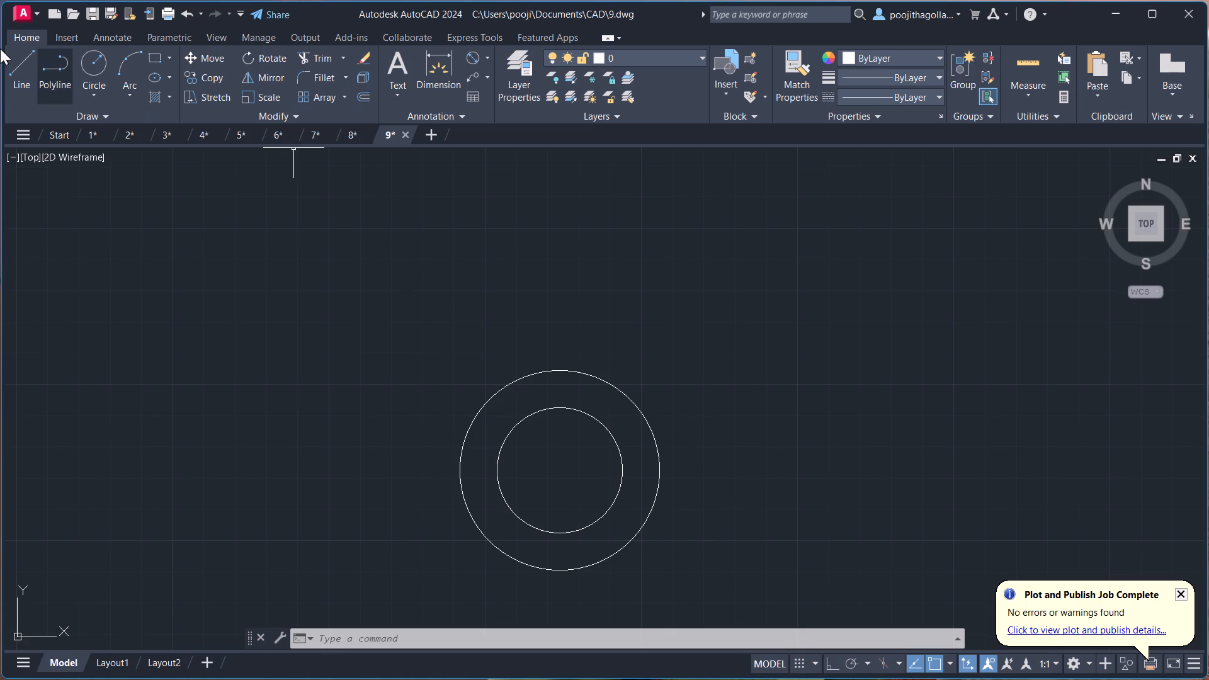
pyautogui.click(23, 60)
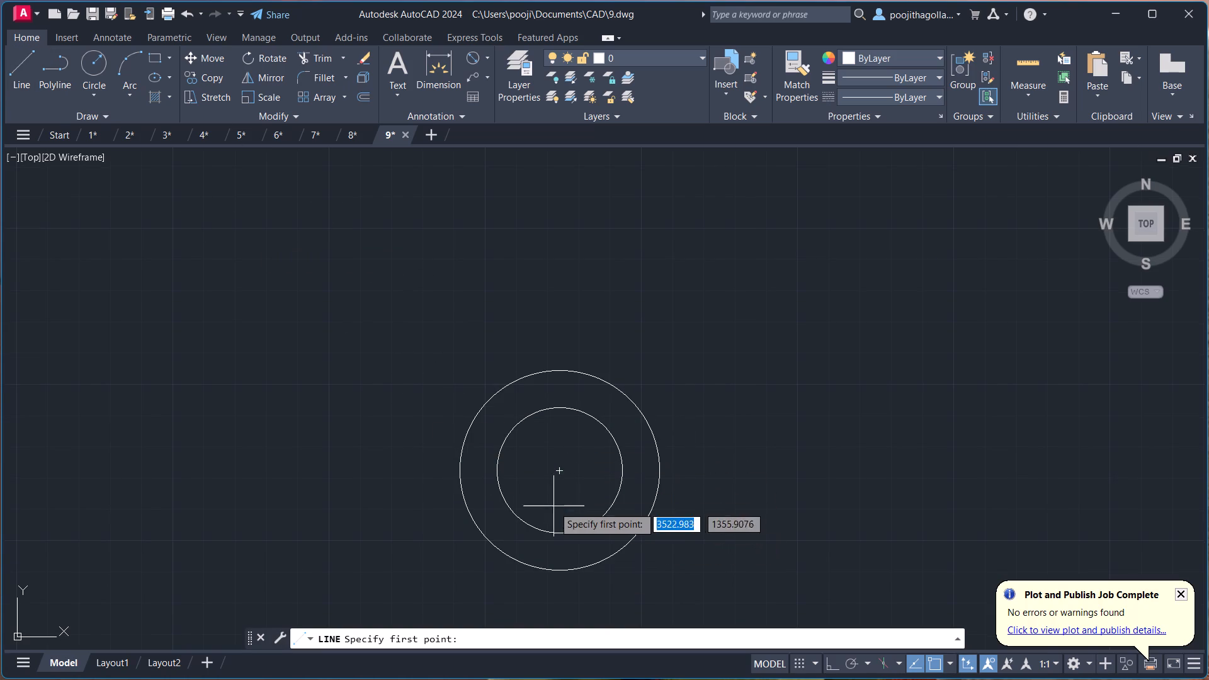
pyautogui.click(560, 471)
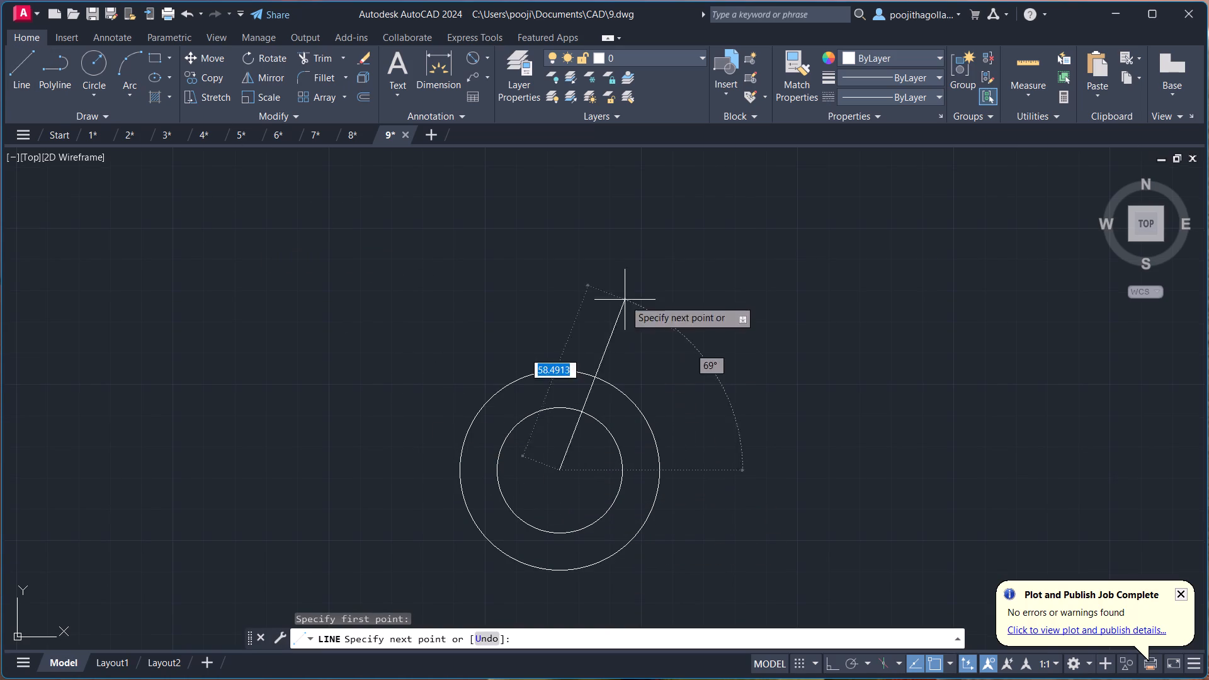
pyautogui.click(832, 667)
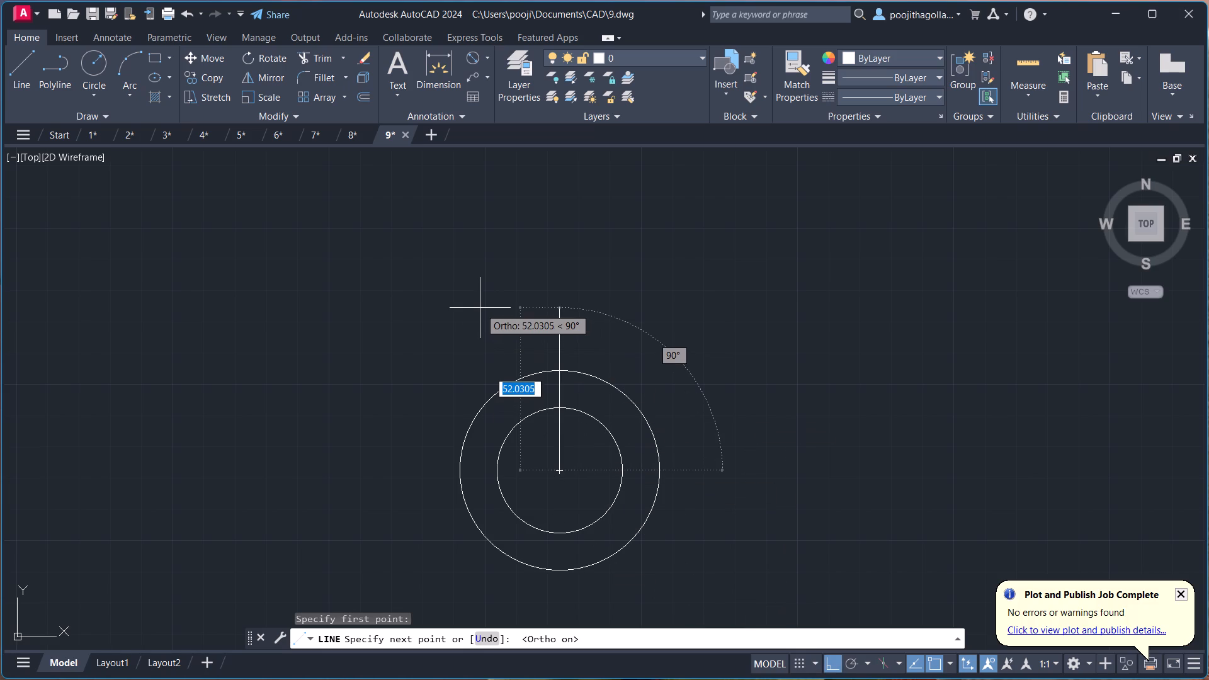
pyautogui.write('50')
pyautogui.press('Return')
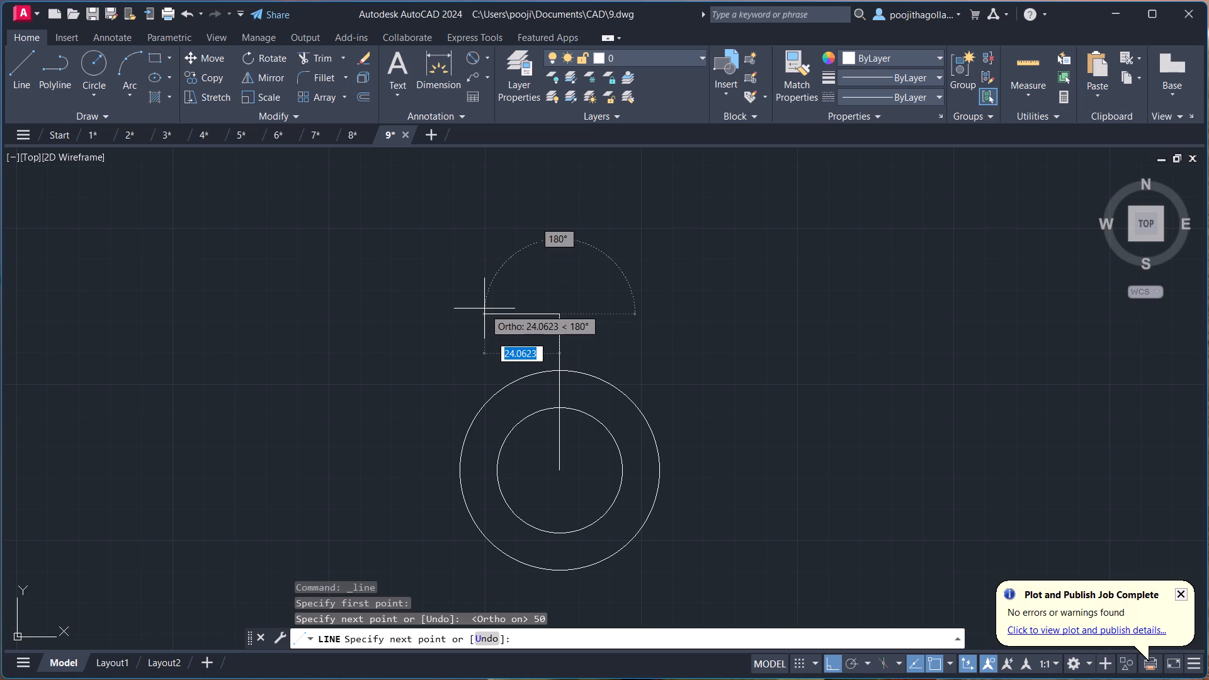
pyautogui.write('18')
pyautogui.press('Return')
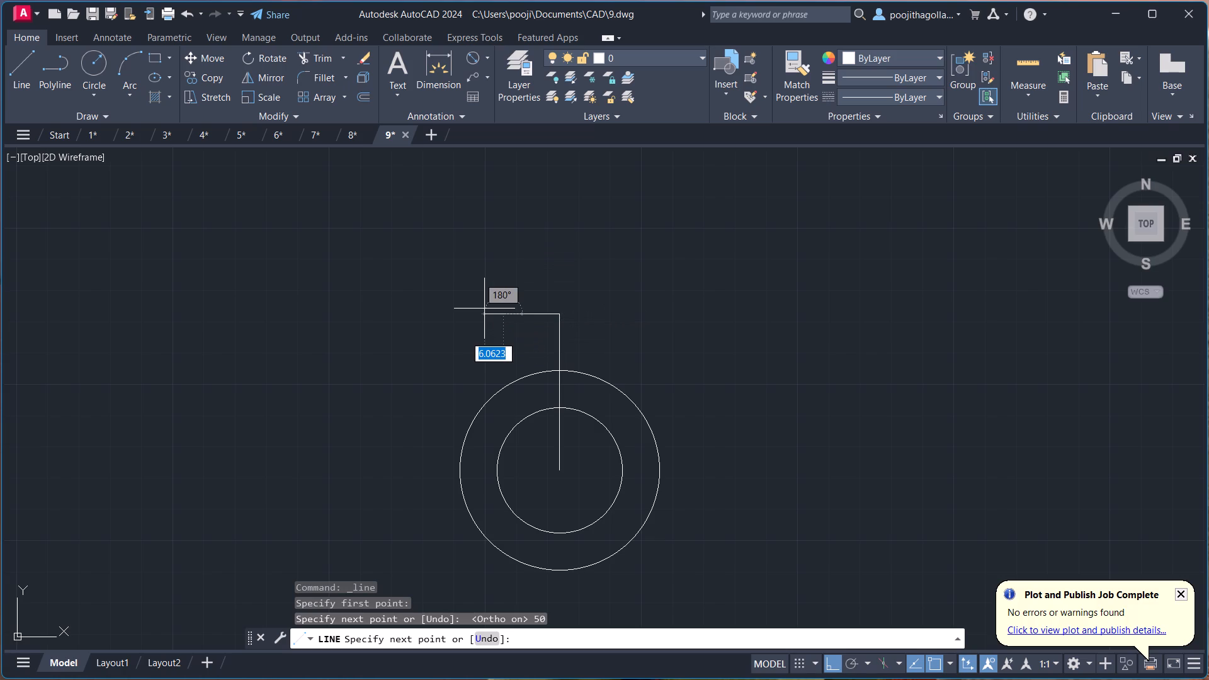
pyautogui.press('Escape')
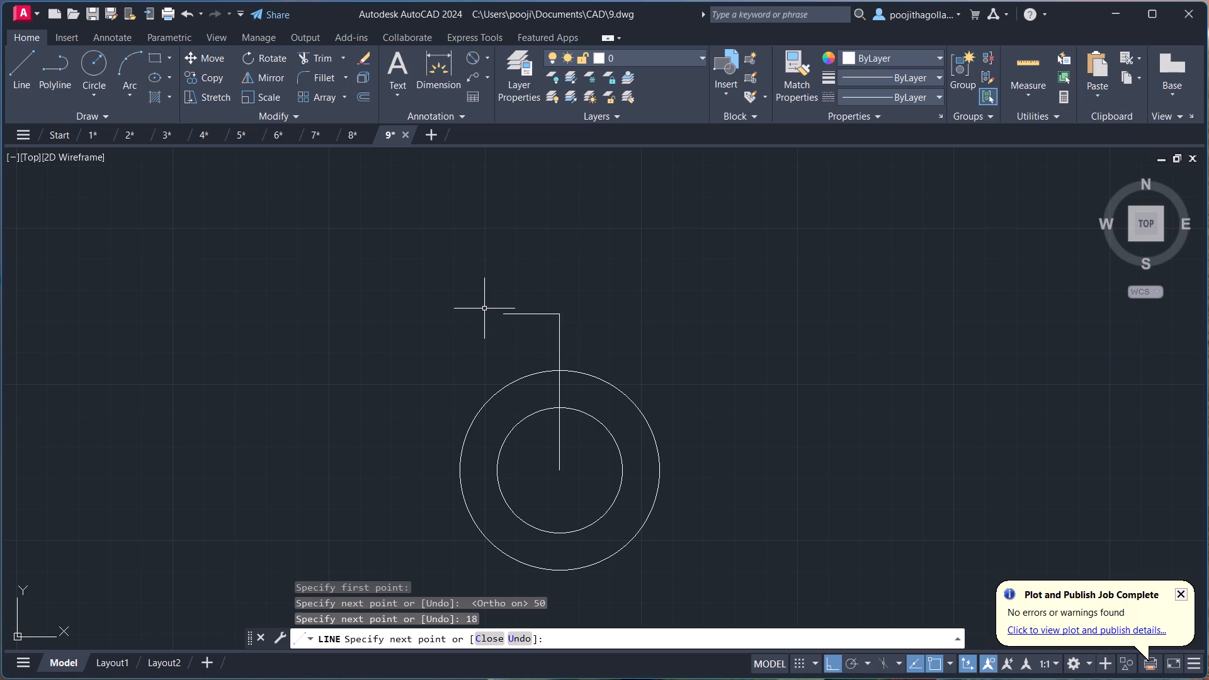
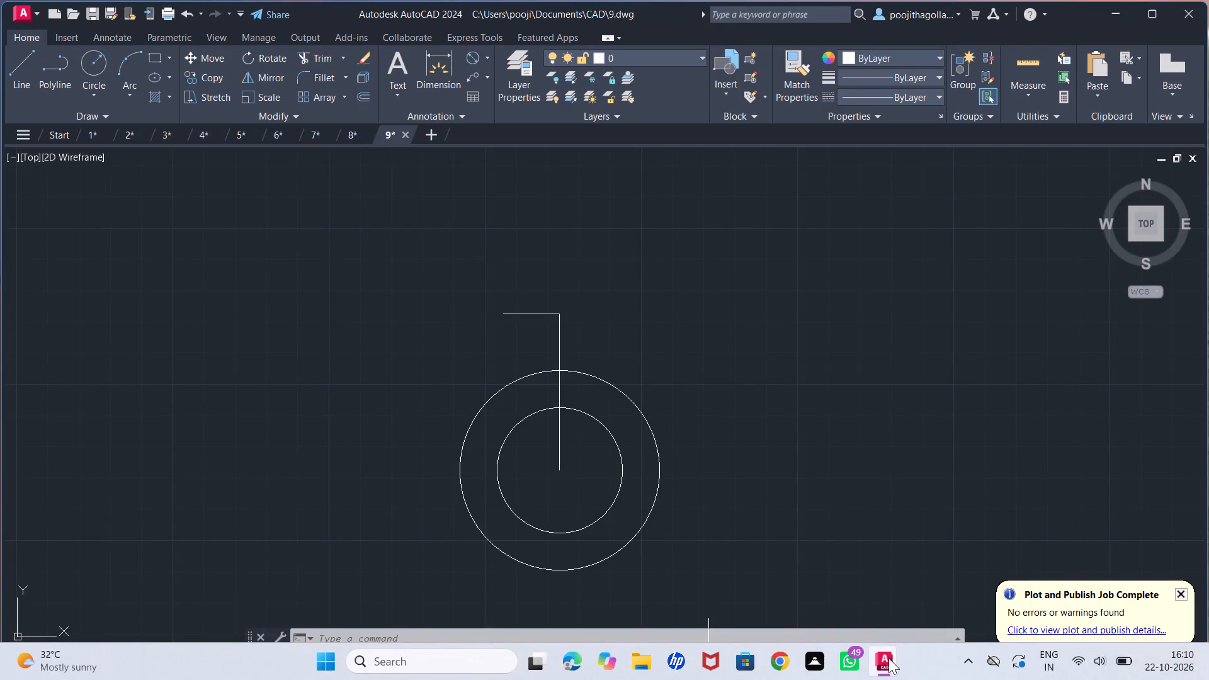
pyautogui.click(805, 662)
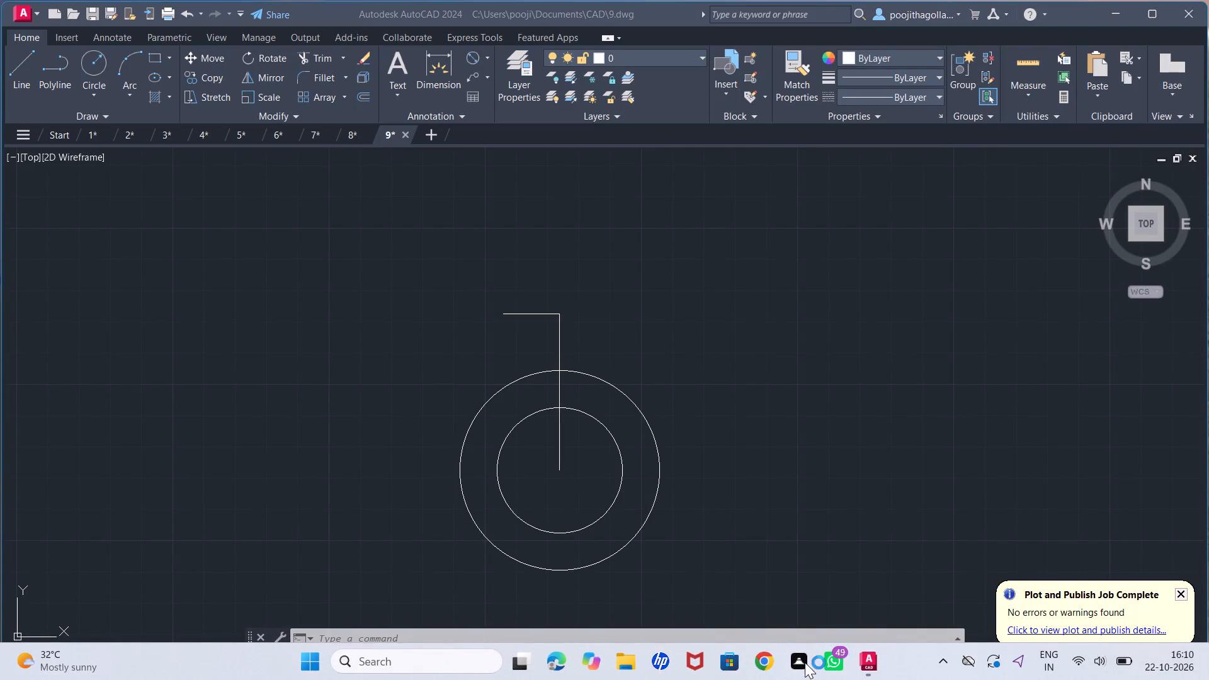
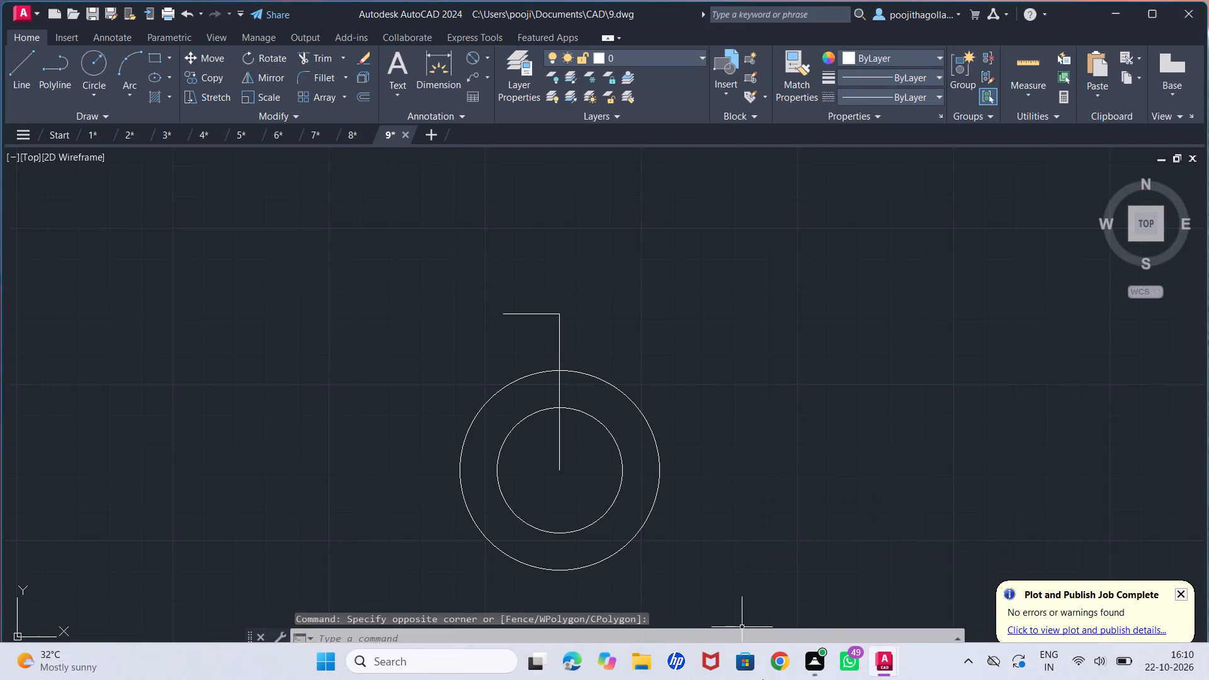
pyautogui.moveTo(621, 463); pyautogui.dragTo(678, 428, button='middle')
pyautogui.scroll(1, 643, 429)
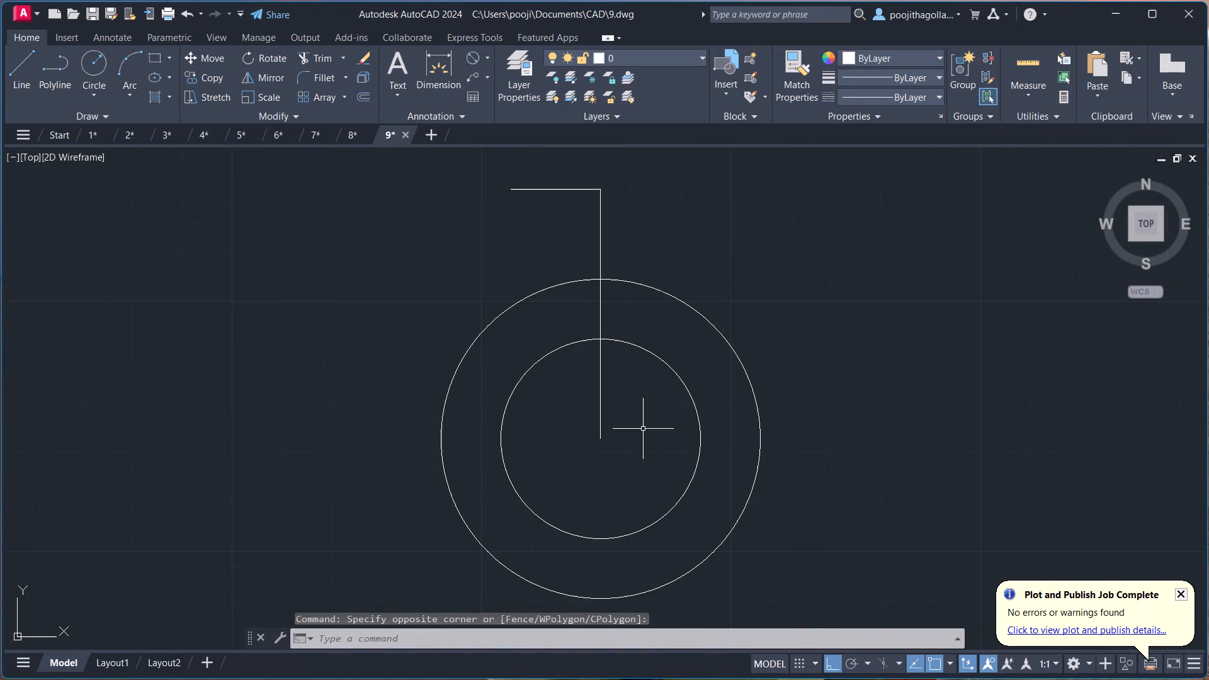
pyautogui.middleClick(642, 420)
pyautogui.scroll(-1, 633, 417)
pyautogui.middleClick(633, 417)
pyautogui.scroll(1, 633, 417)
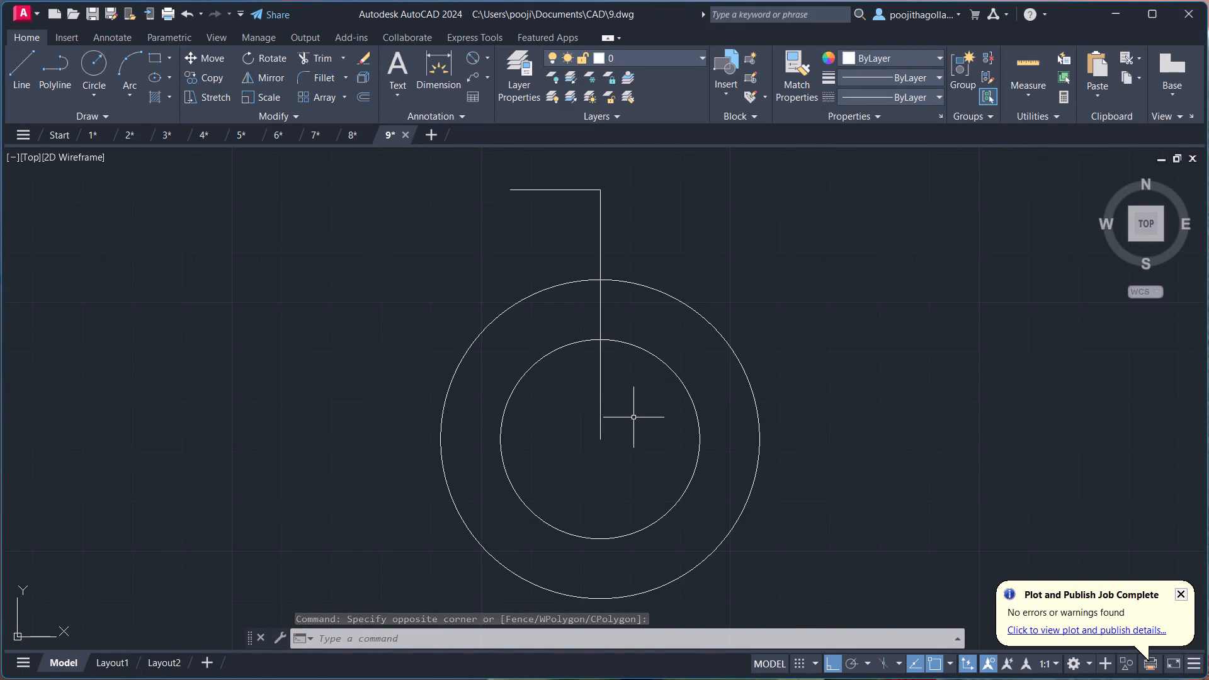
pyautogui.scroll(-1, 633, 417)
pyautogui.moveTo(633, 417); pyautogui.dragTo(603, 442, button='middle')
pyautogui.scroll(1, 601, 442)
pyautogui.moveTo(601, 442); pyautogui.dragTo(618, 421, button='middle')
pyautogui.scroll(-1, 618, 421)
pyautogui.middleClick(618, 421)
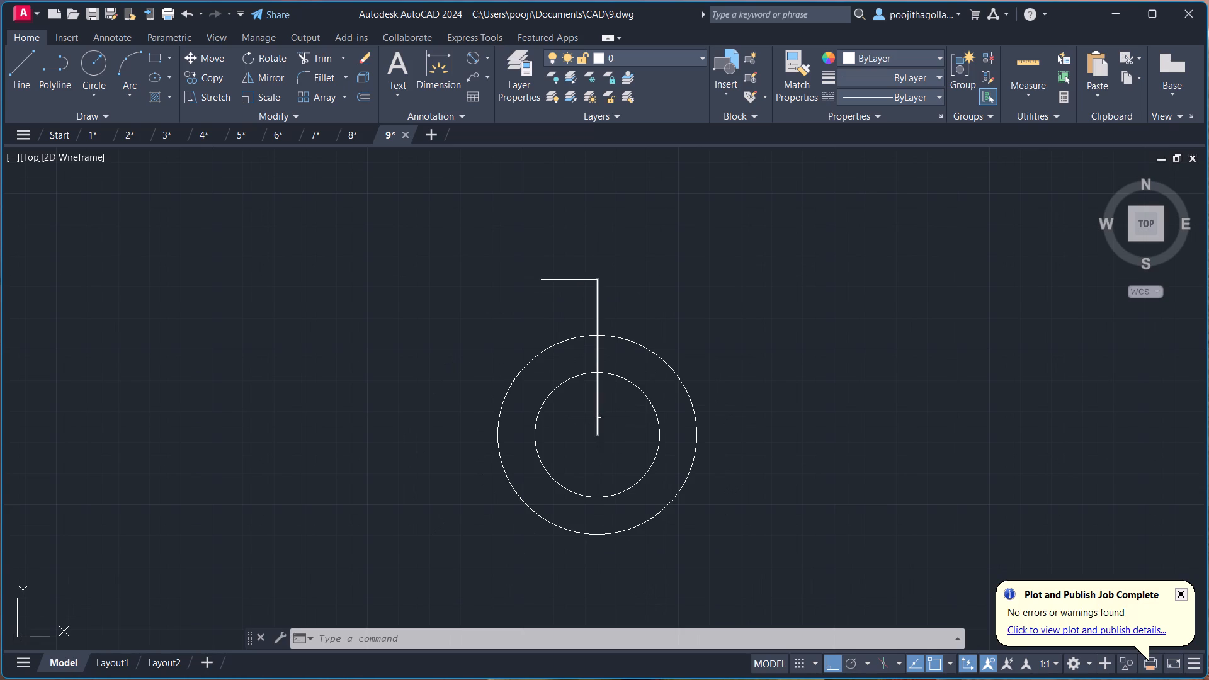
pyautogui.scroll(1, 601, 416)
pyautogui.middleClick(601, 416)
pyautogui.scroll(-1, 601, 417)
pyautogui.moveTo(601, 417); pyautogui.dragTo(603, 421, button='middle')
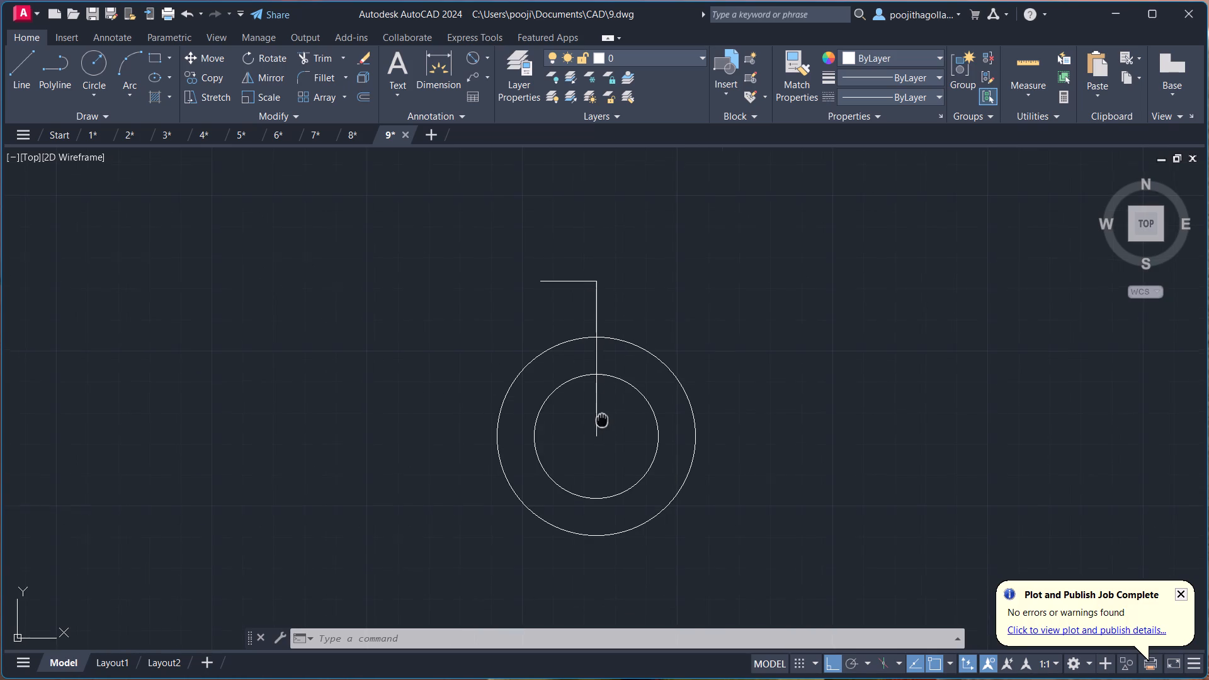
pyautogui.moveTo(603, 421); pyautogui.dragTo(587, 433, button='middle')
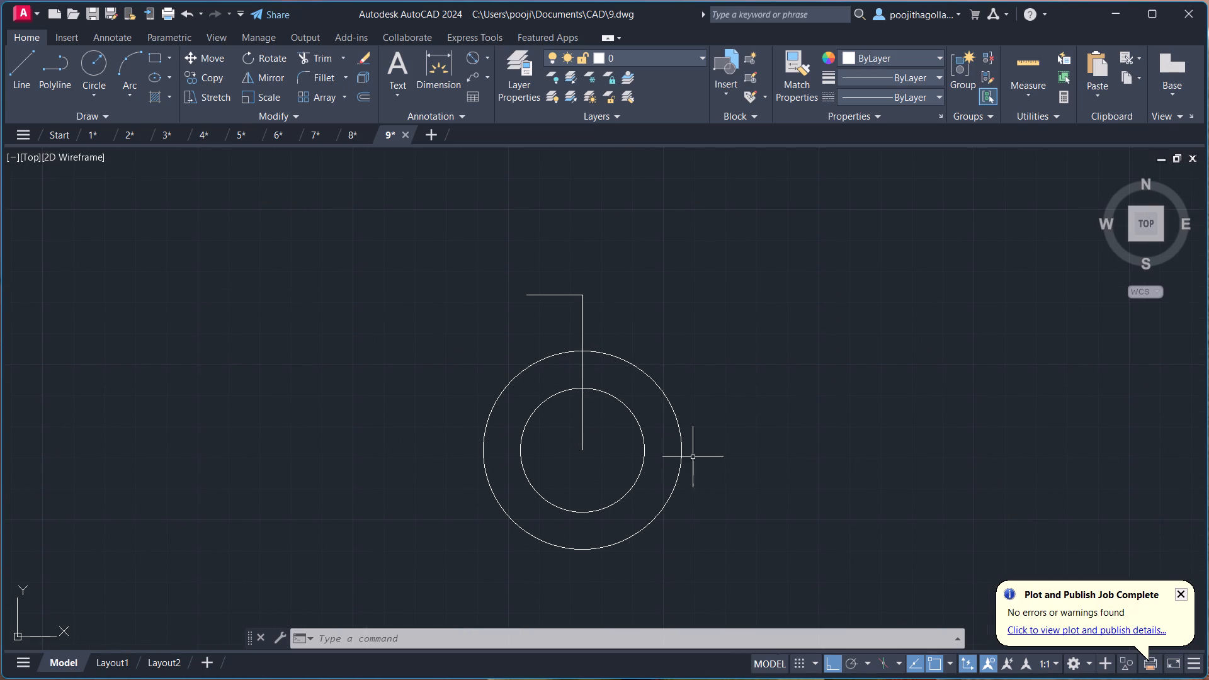
# Draw a circle of radius 5 centred on the free left end of the short horizontal line.
pyautogui.scroll(1, 630, 447)
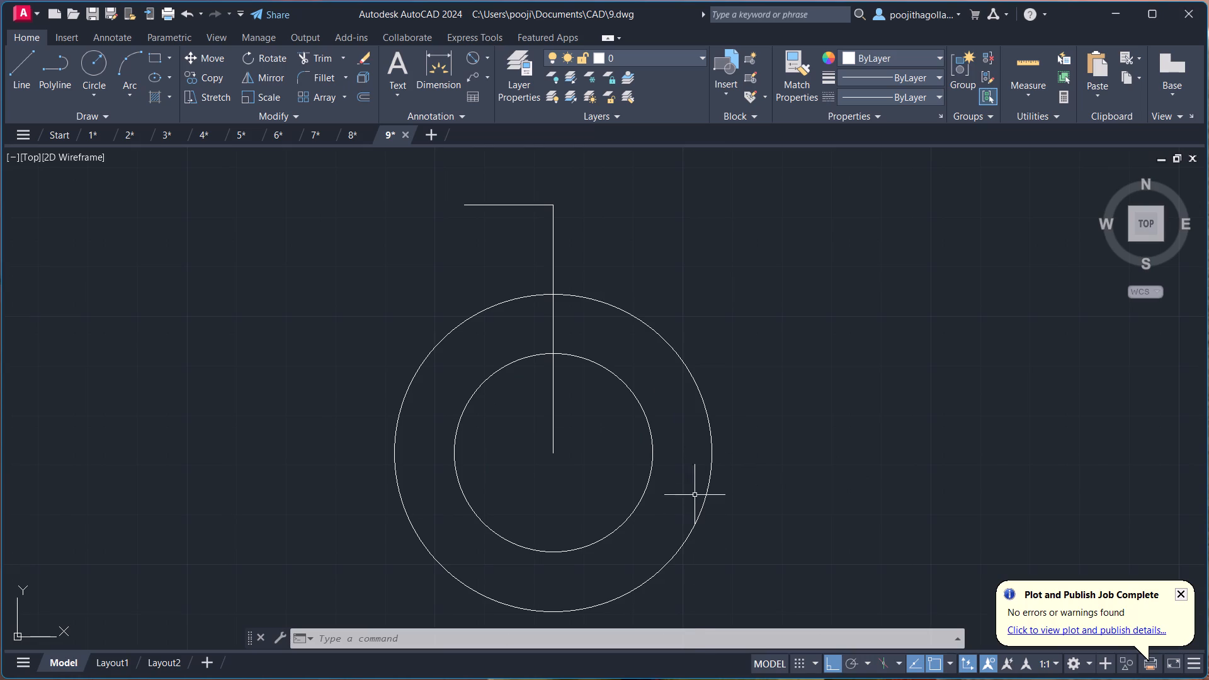
pyautogui.moveTo(720, 302); pyautogui.dragTo(766, 319, button='middle')
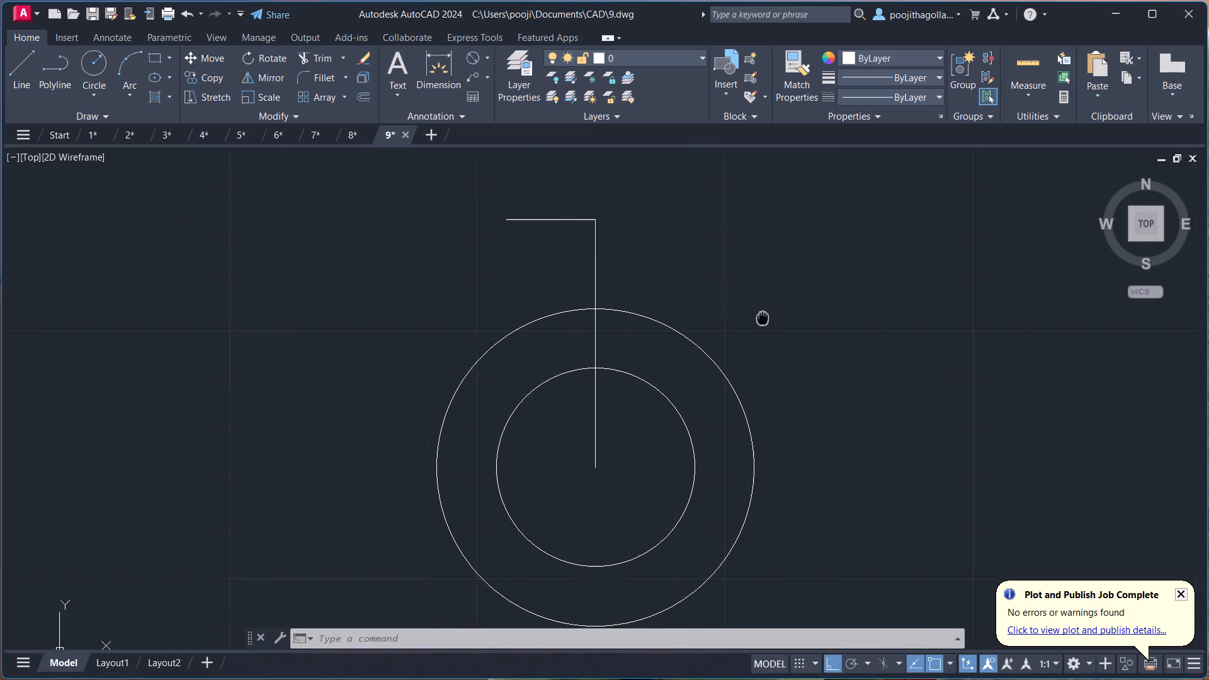
pyautogui.moveTo(766, 319); pyautogui.dragTo(833, 353, button='middle')
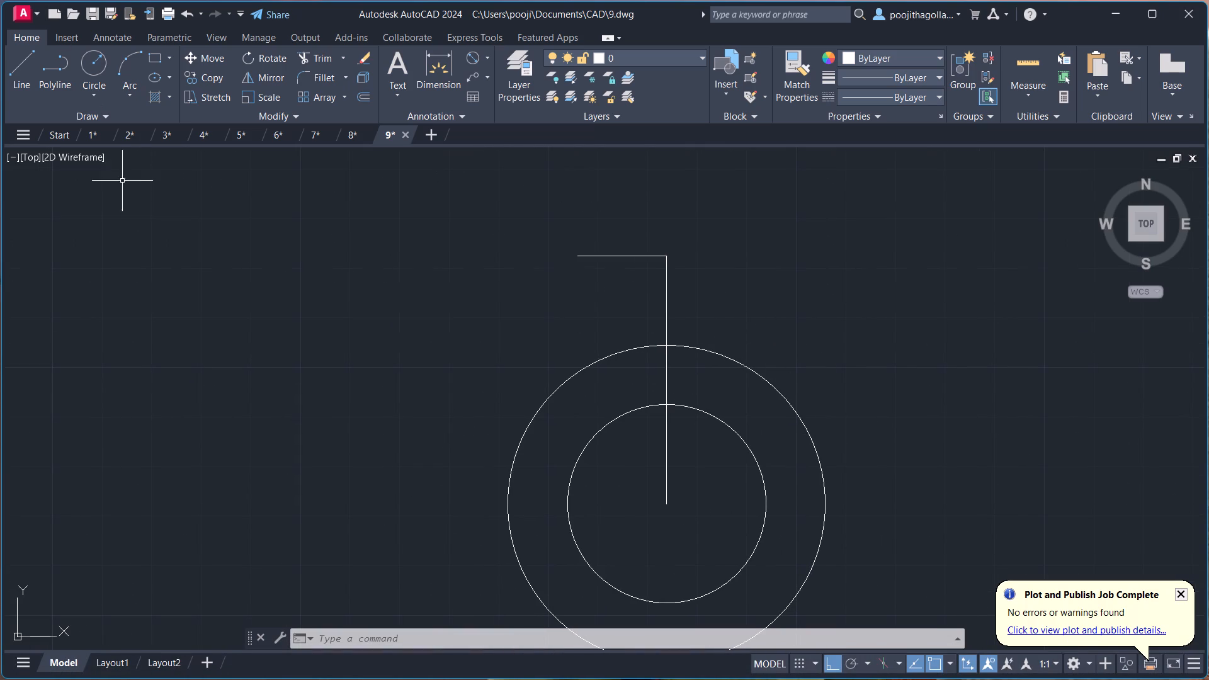
pyautogui.click(84, 69)
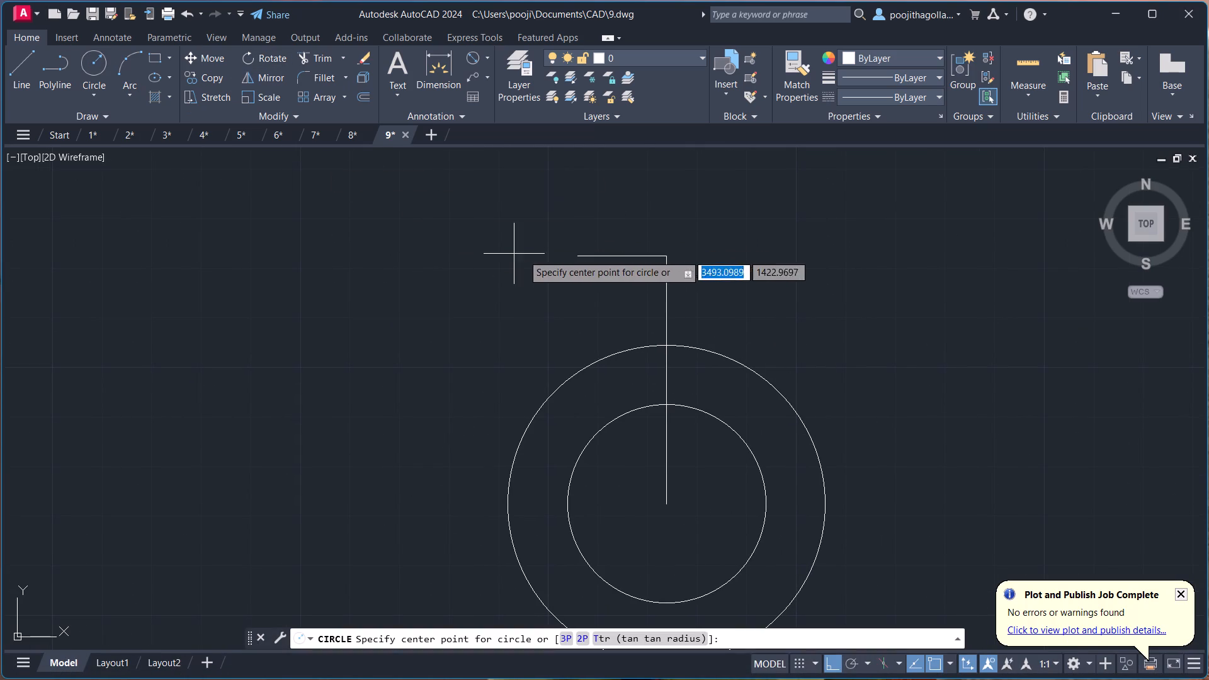
pyautogui.click(577, 254)
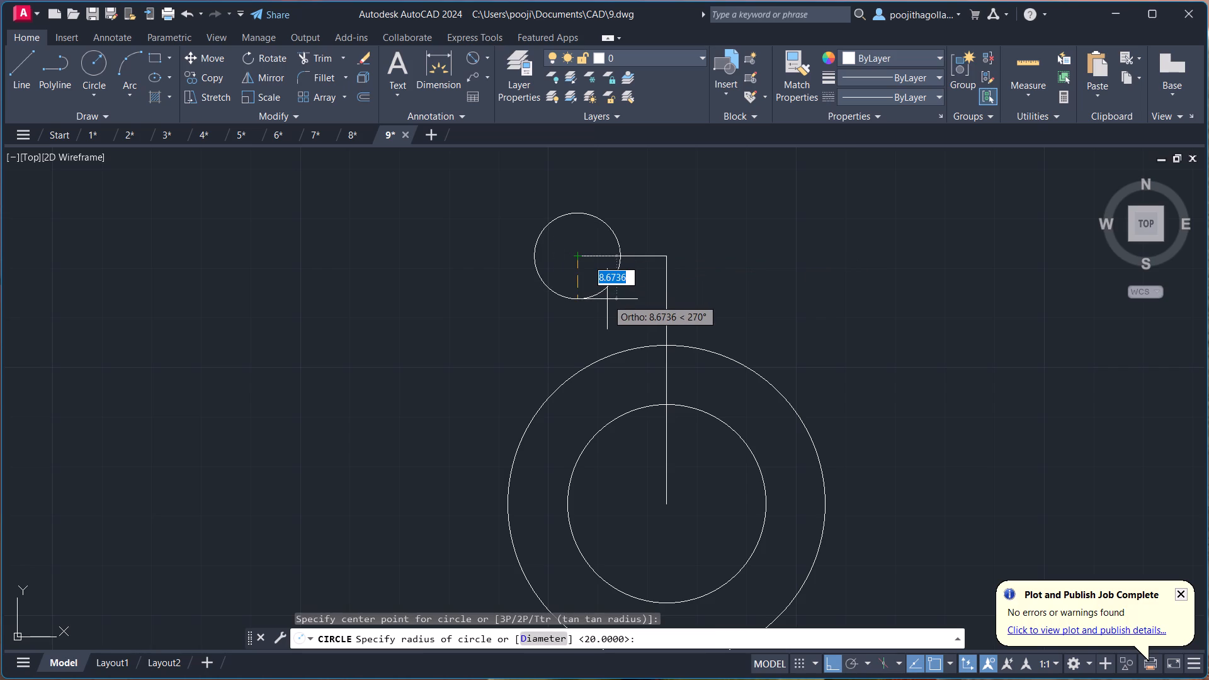
pyautogui.press('5')
pyautogui.press('Return')
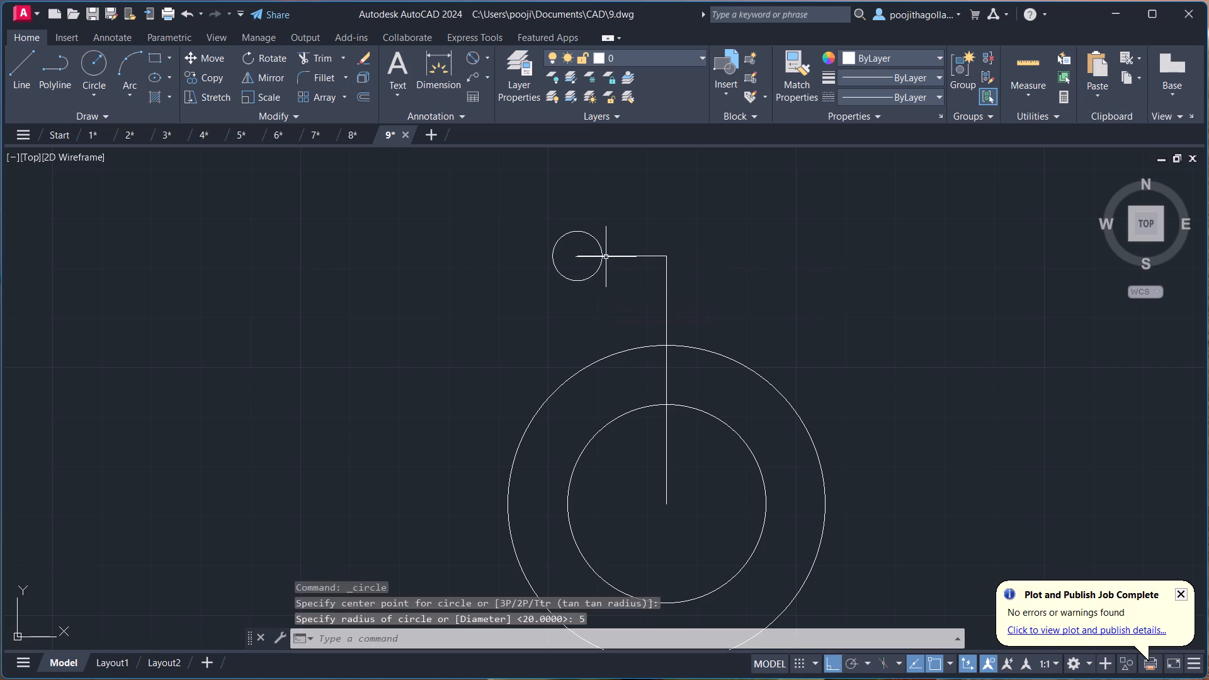
# Draw a concentric circle of radius 13 around the small circle at the horizontal line's left end.
pyautogui.click(89, 63)
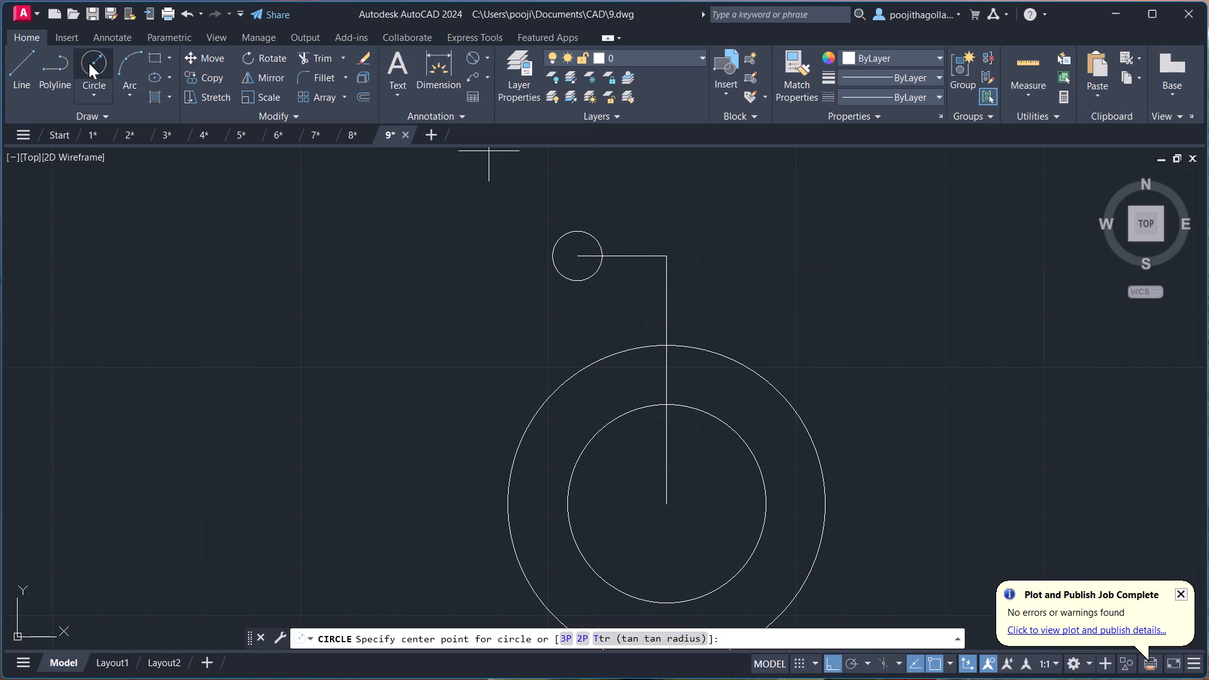
pyautogui.click(580, 259)
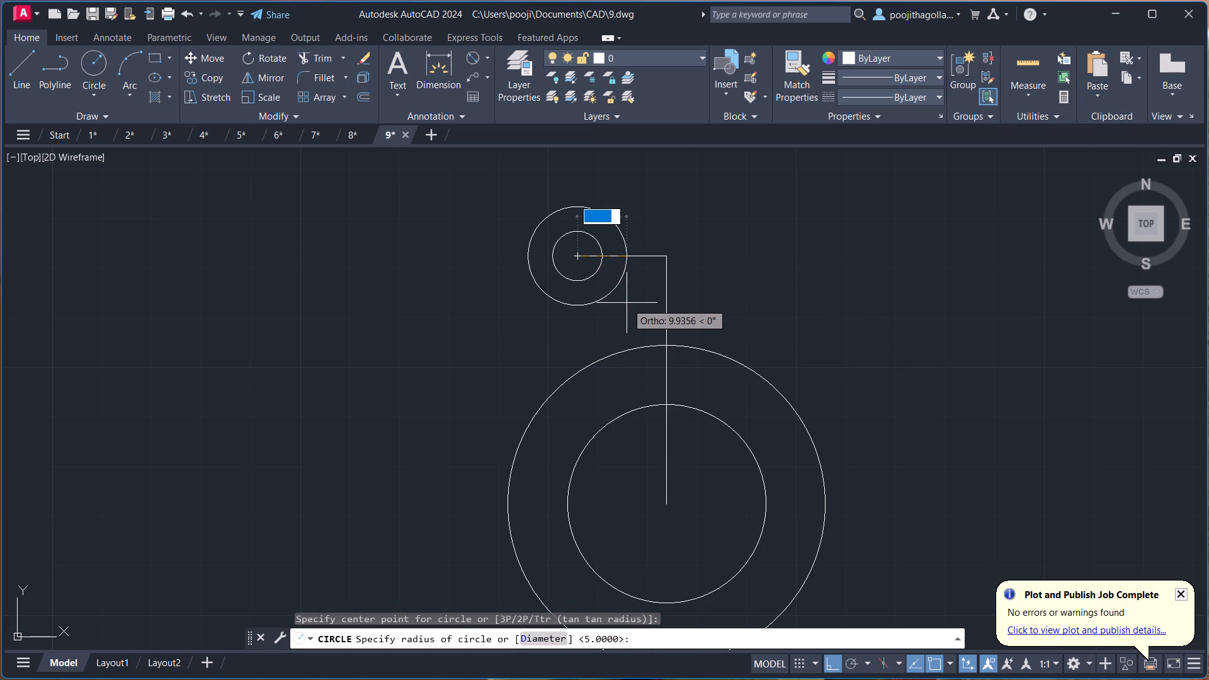
pyautogui.write('13')
pyautogui.press('Return')
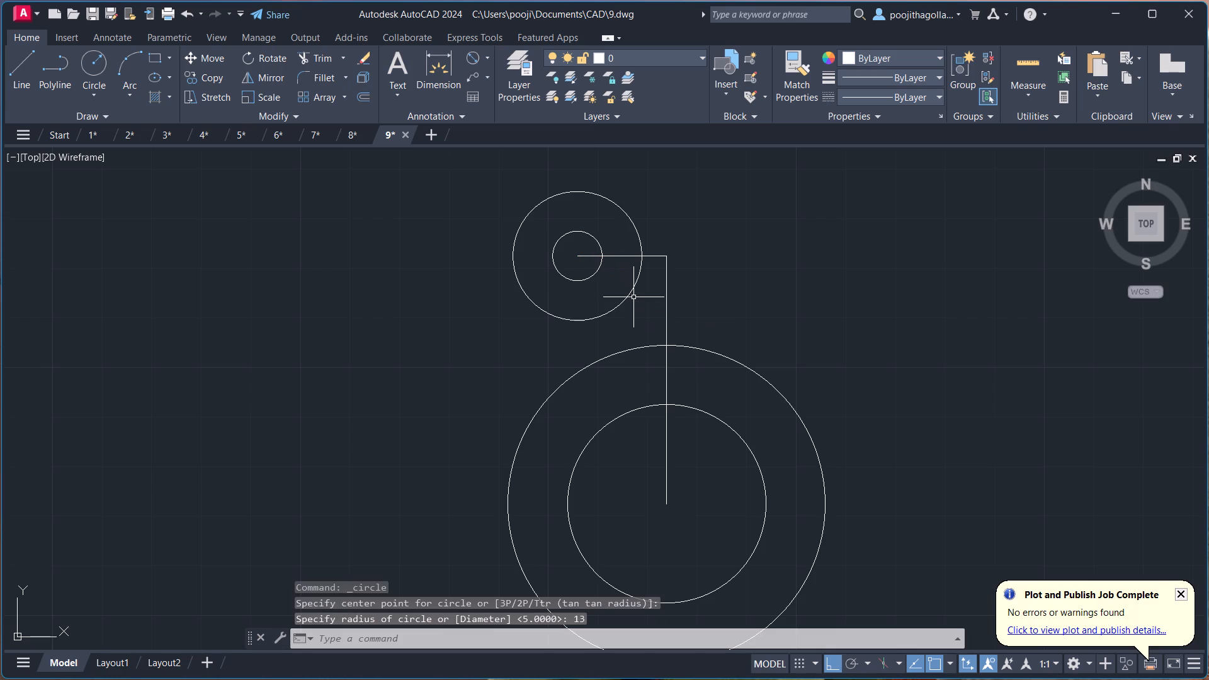
# Draw a horizontal line 16 long, extending right from the upper end of the vertical line.
pyautogui.scroll(-1, 653, 285)
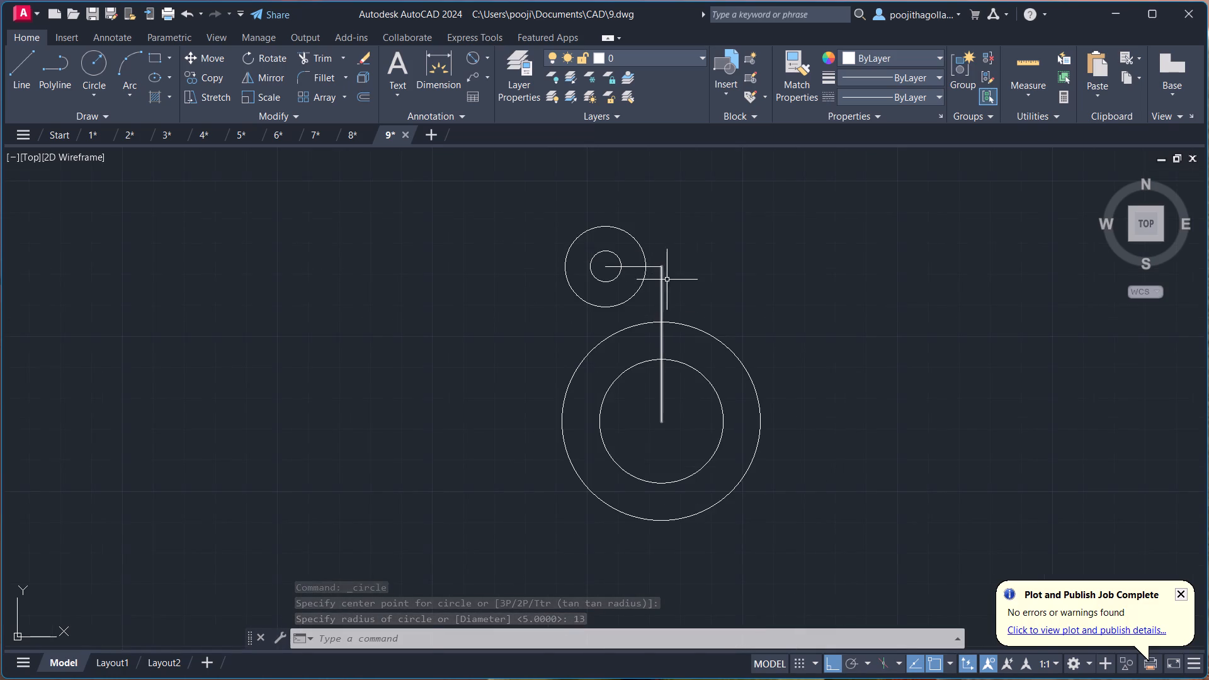
pyautogui.moveTo(667, 280); pyautogui.dragTo(622, 264, button='middle')
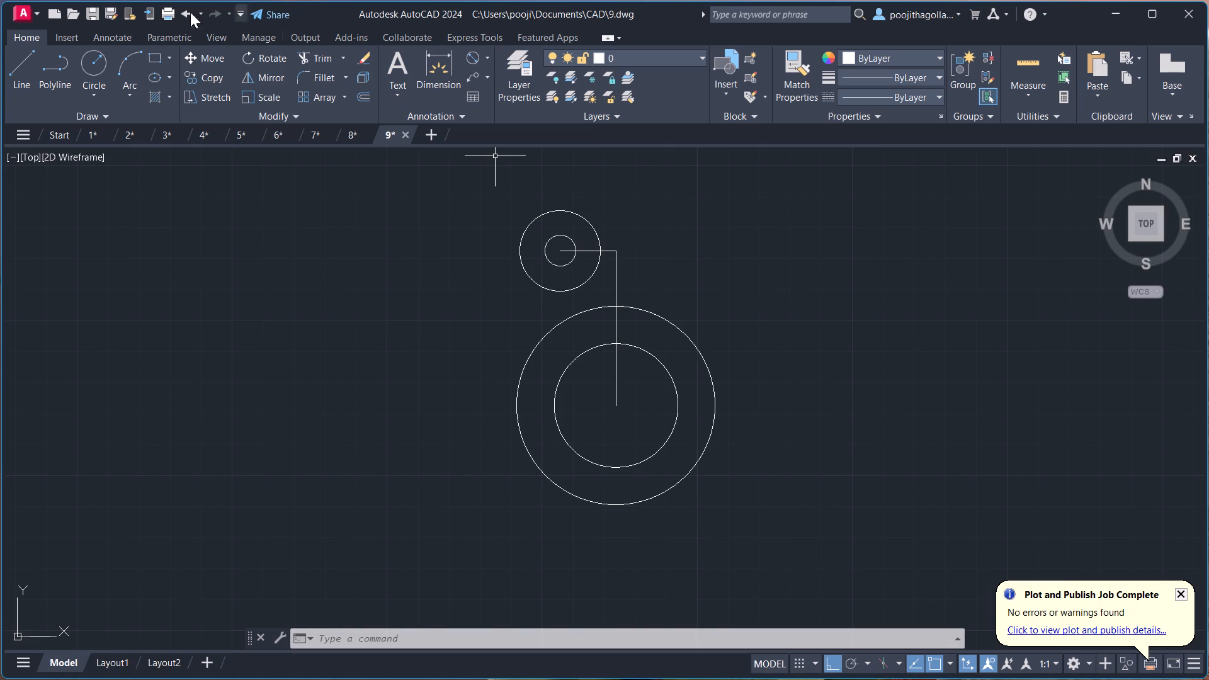
pyautogui.click(0, 77)
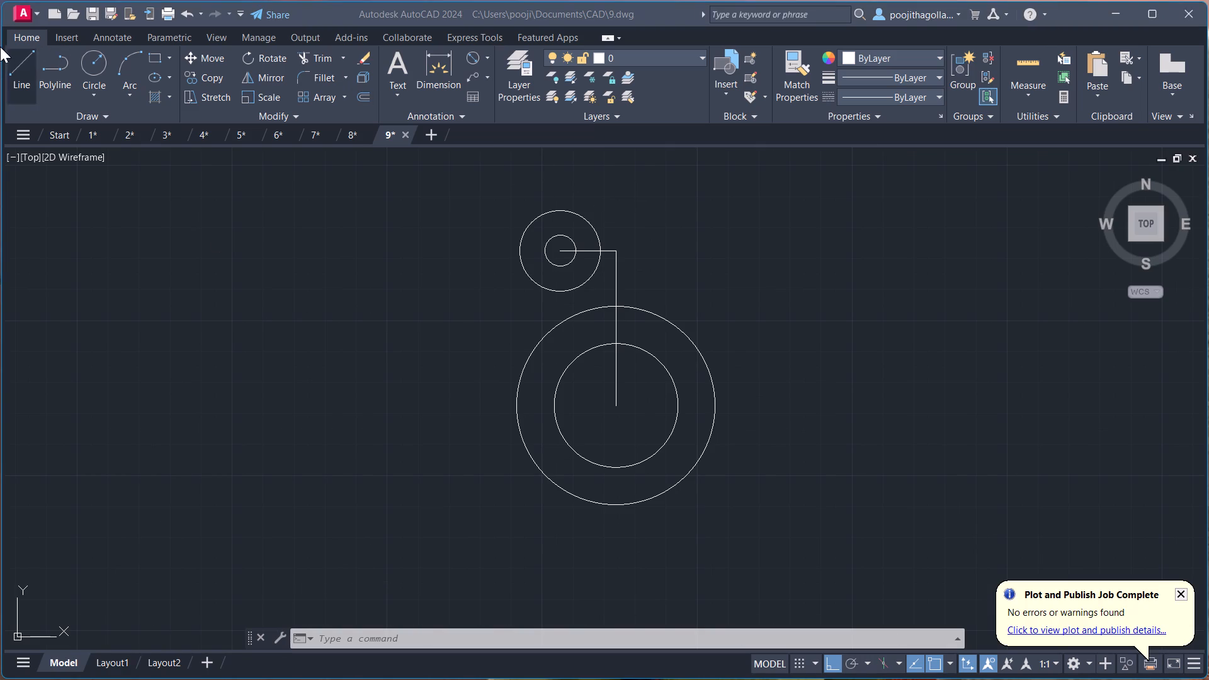
pyautogui.click(21, 62)
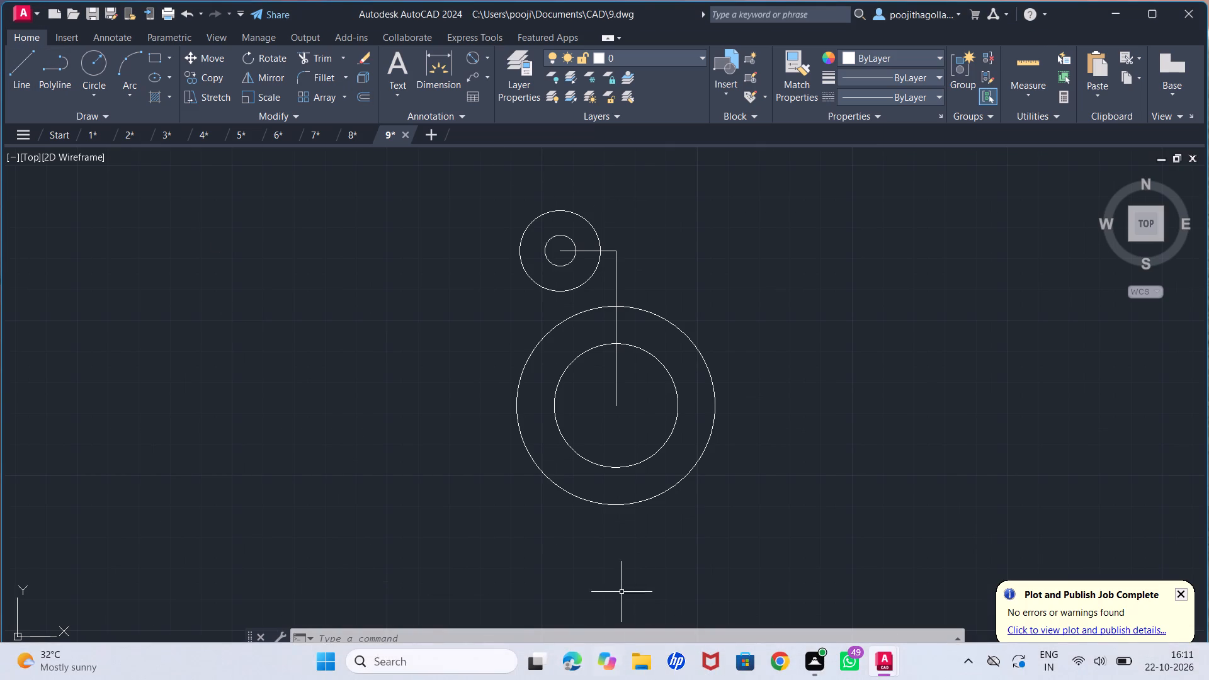
pyautogui.click(19, 74)
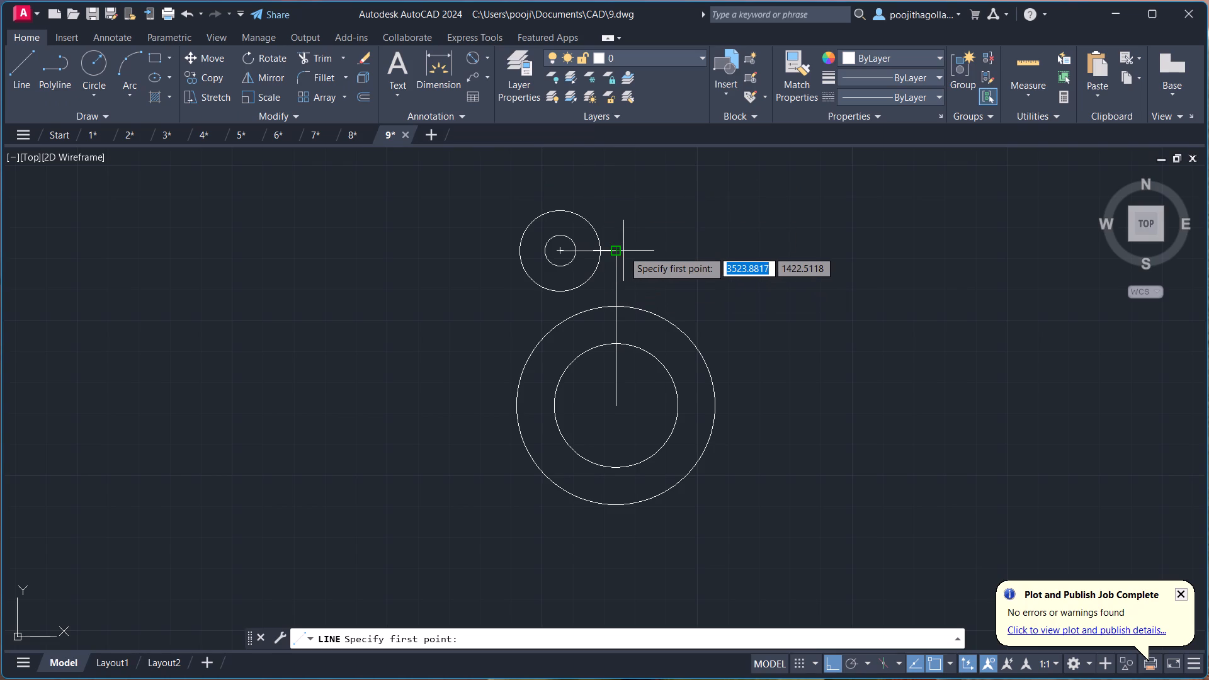
pyautogui.click(616, 252)
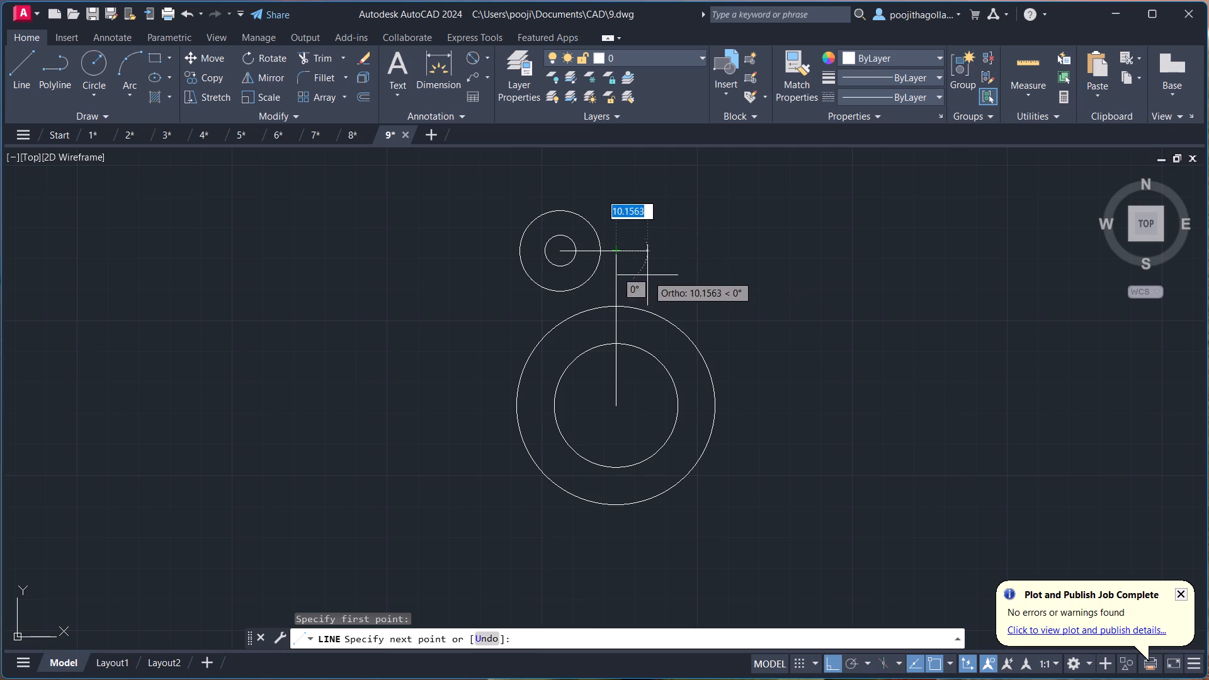
pyautogui.scroll(1, 670, 275)
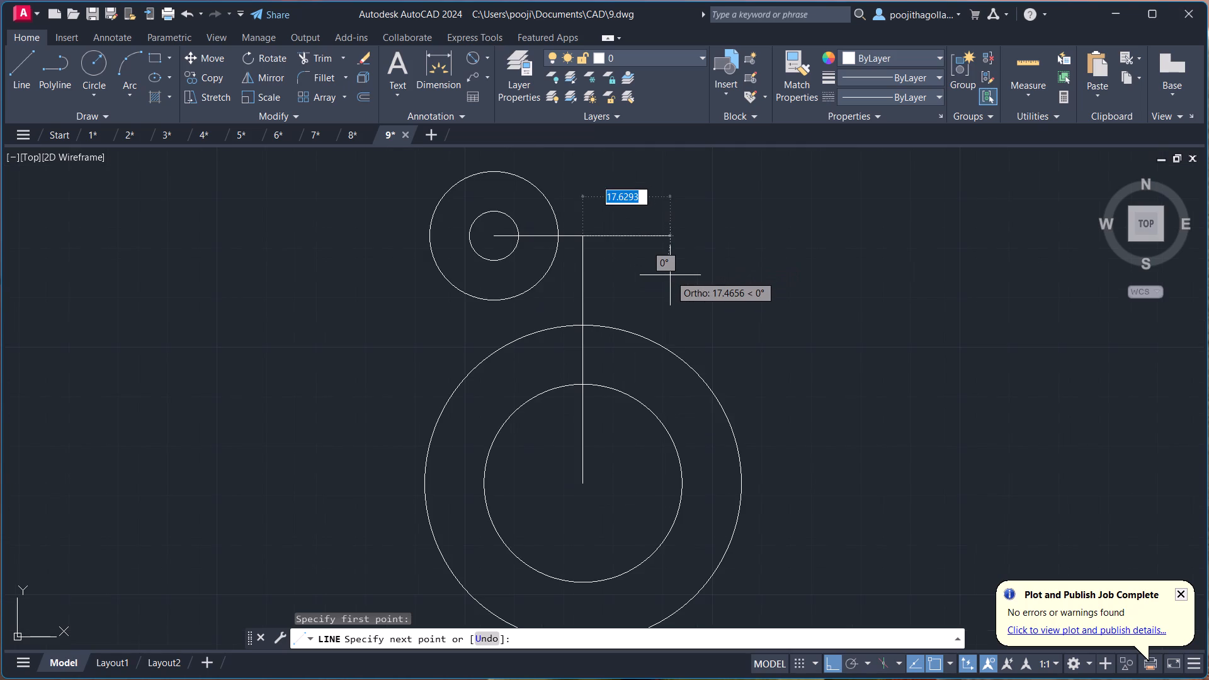
pyautogui.scroll(-1, 670, 275)
pyautogui.moveTo(670, 275); pyautogui.dragTo(685, 293, button='middle')
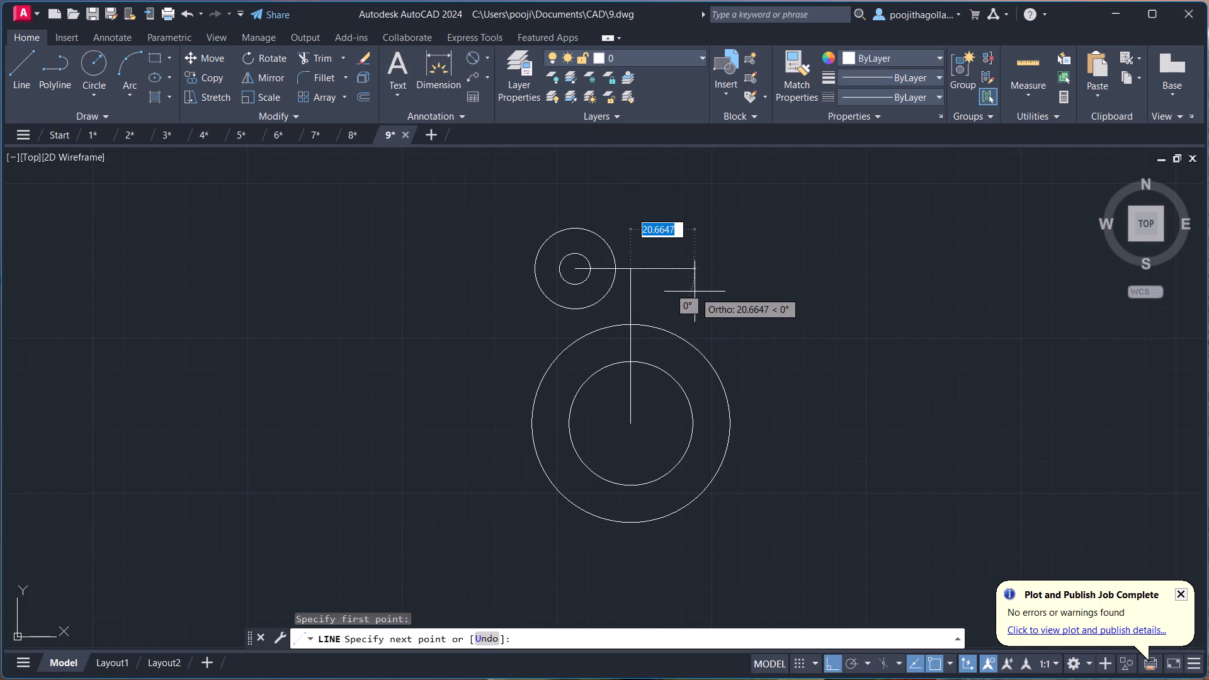
pyautogui.moveTo(682, 300); pyautogui.dragTo(698, 317, button='middle')
pyautogui.scroll(2, 698, 317)
pyautogui.moveTo(694, 305); pyautogui.dragTo(697, 330, button='middle')
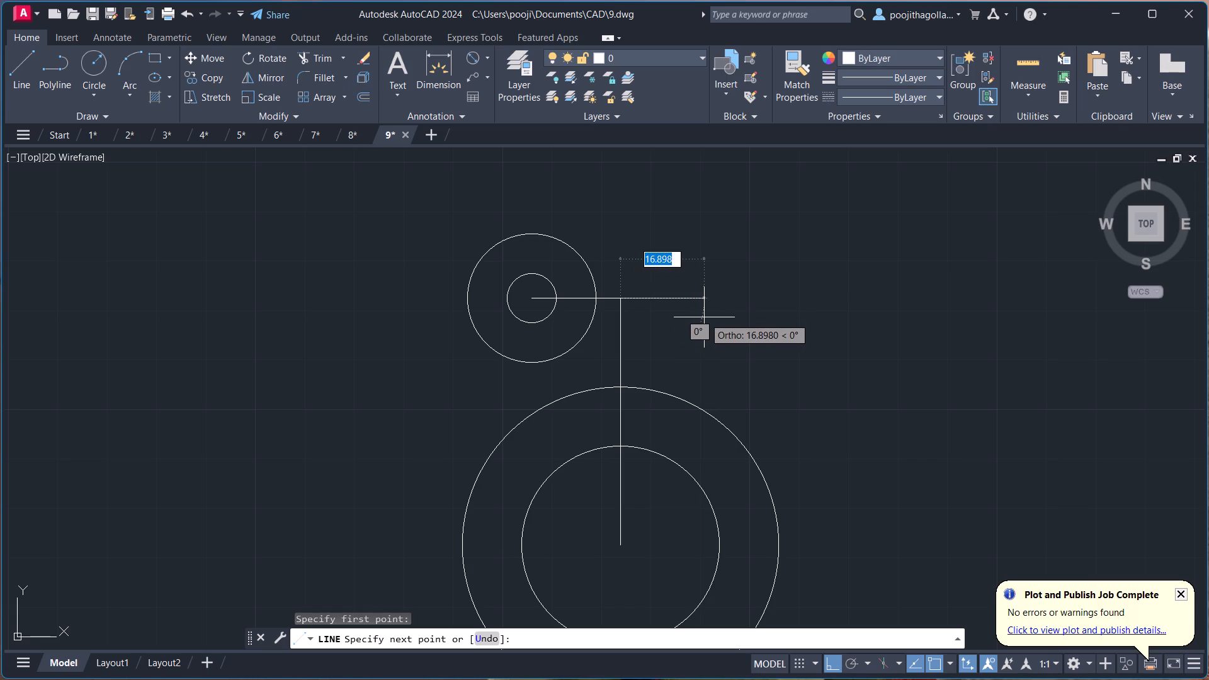
pyautogui.write('16')
pyautogui.press('Return')
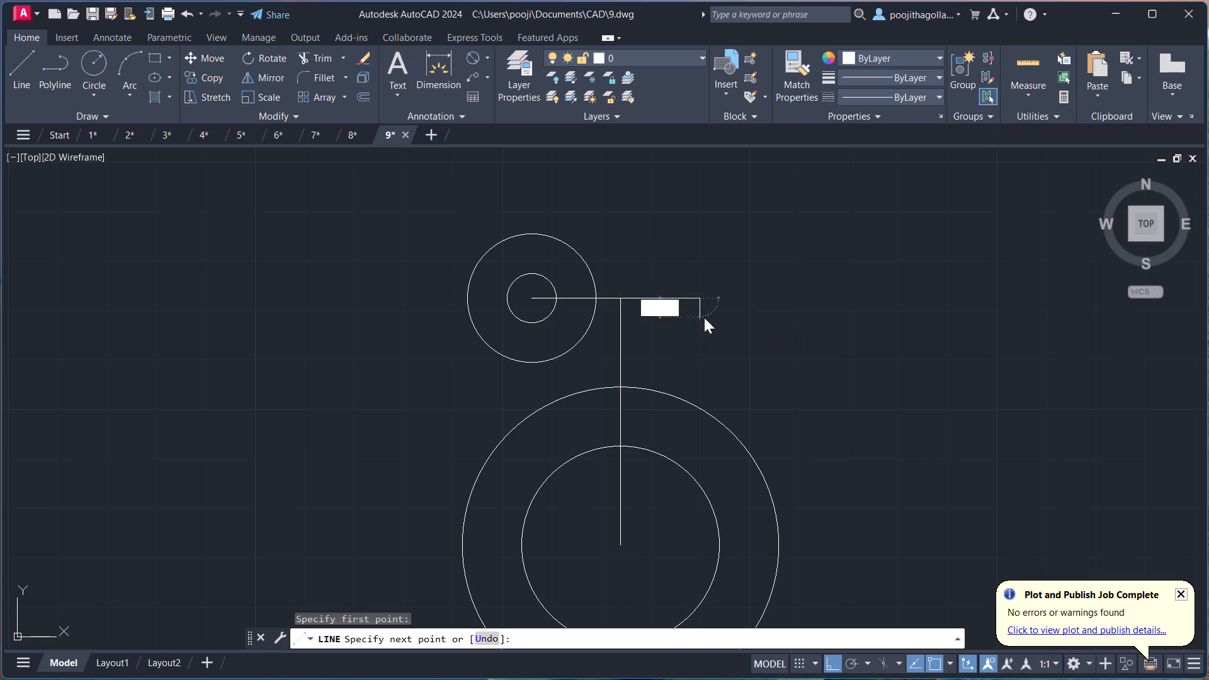
pyautogui.scroll(1, 705, 280)
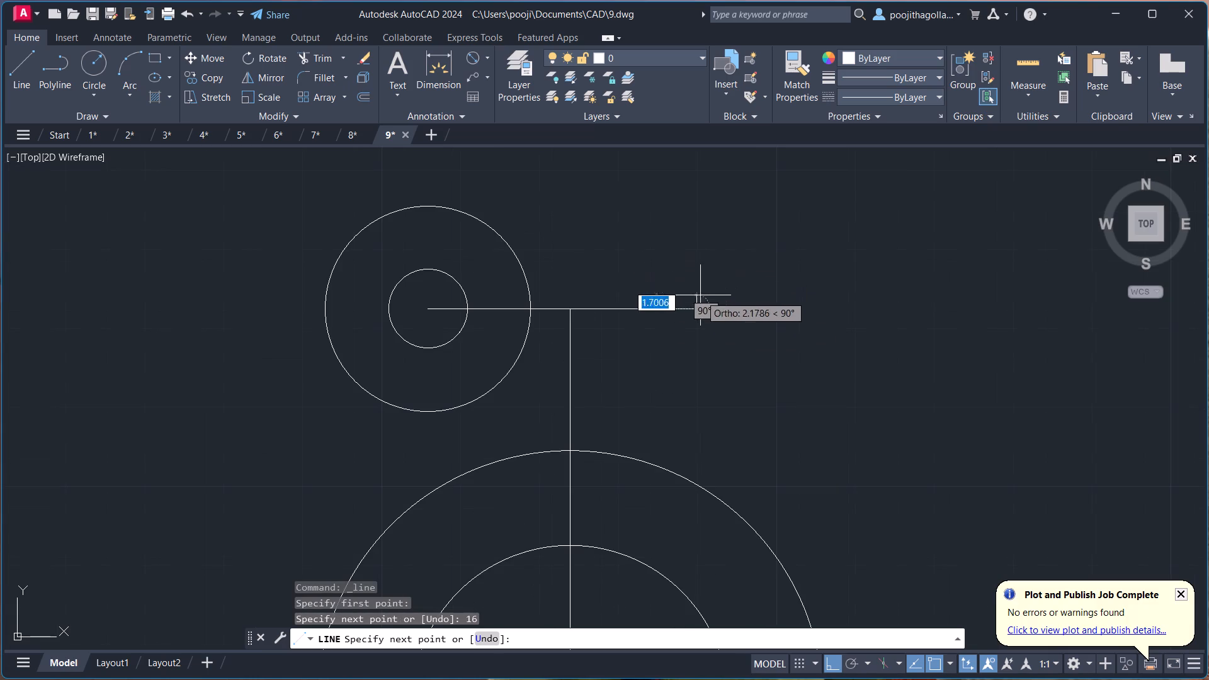
pyautogui.scroll(-1, 681, 325)
pyautogui.moveTo(681, 332); pyautogui.dragTo(657, 288, button='middle')
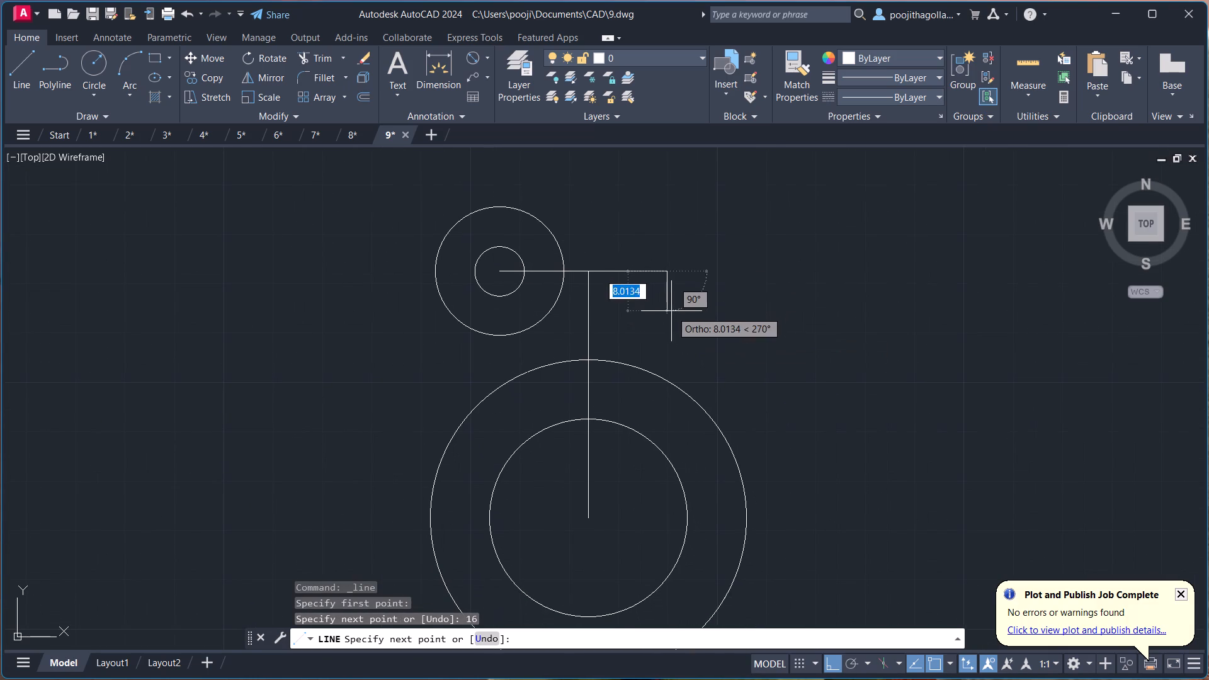
pyautogui.press('Escape')
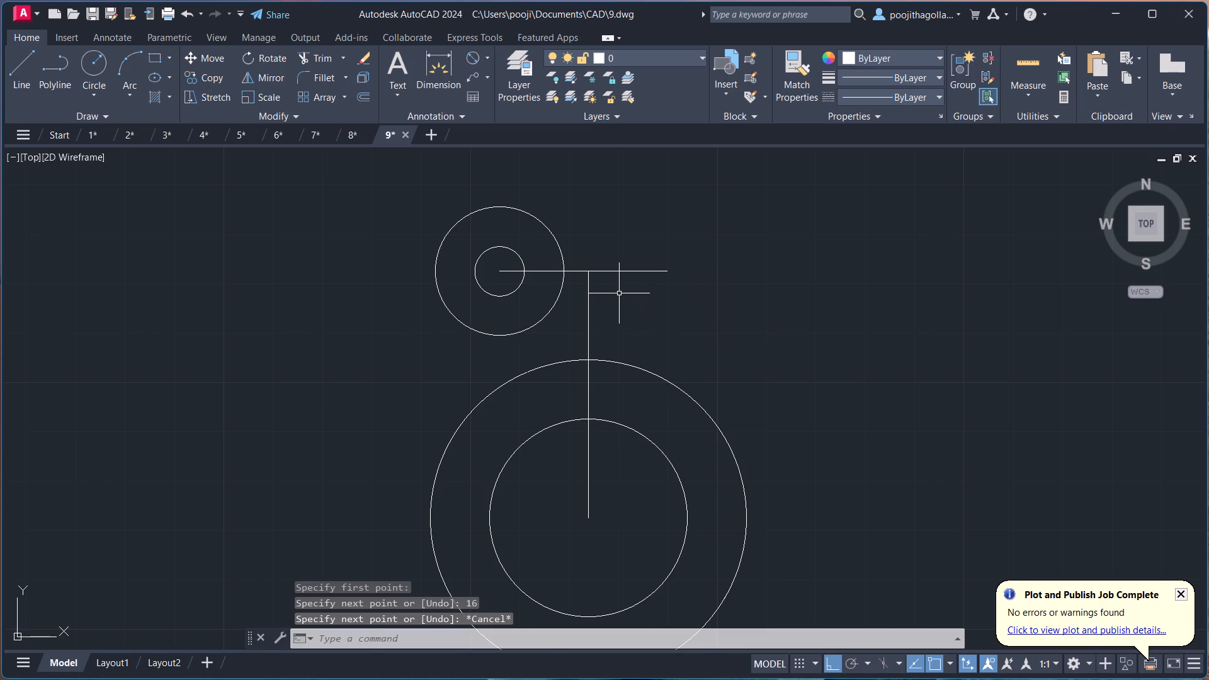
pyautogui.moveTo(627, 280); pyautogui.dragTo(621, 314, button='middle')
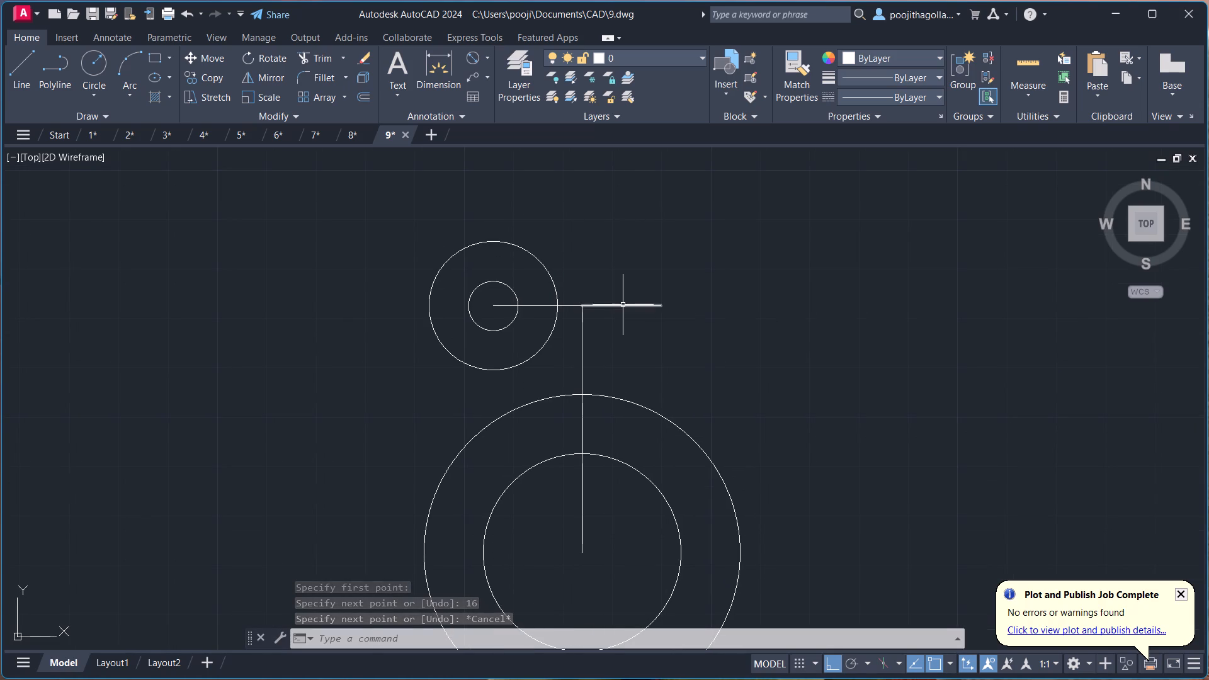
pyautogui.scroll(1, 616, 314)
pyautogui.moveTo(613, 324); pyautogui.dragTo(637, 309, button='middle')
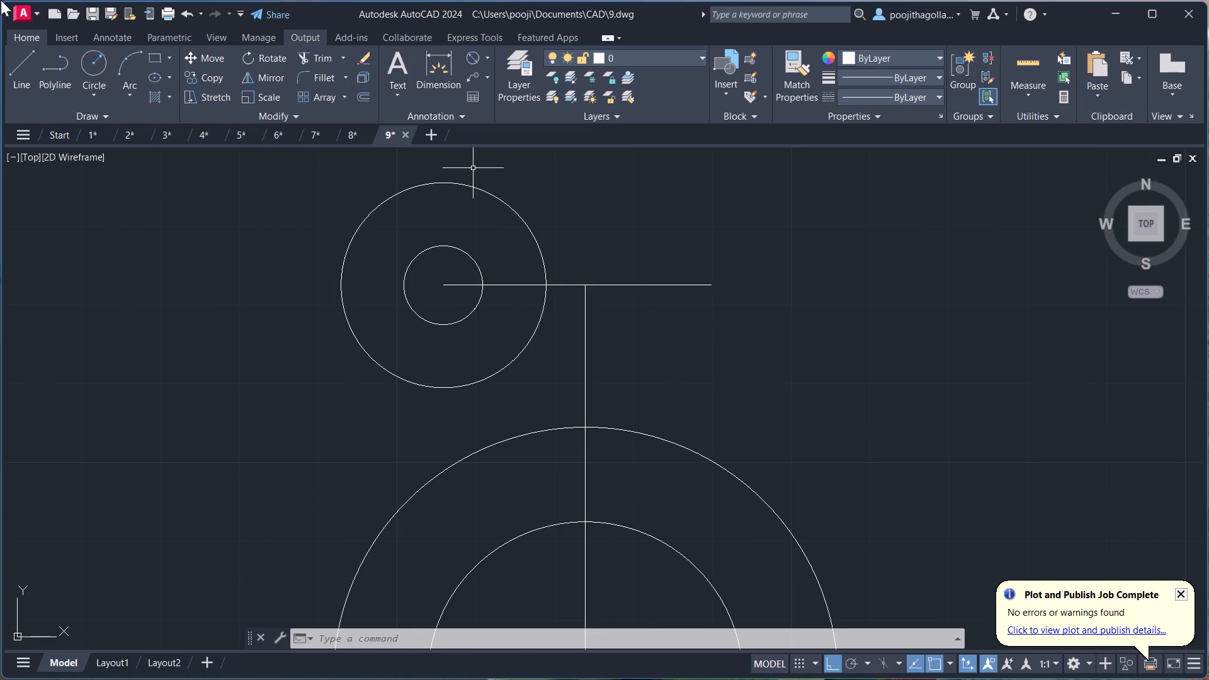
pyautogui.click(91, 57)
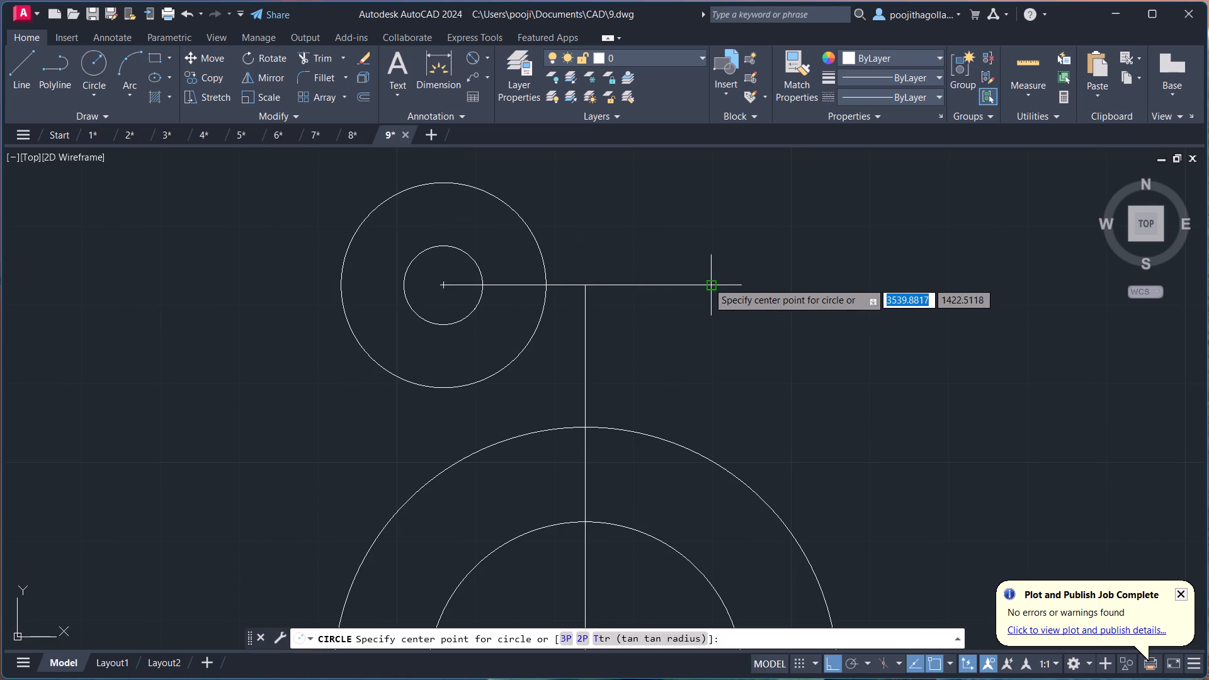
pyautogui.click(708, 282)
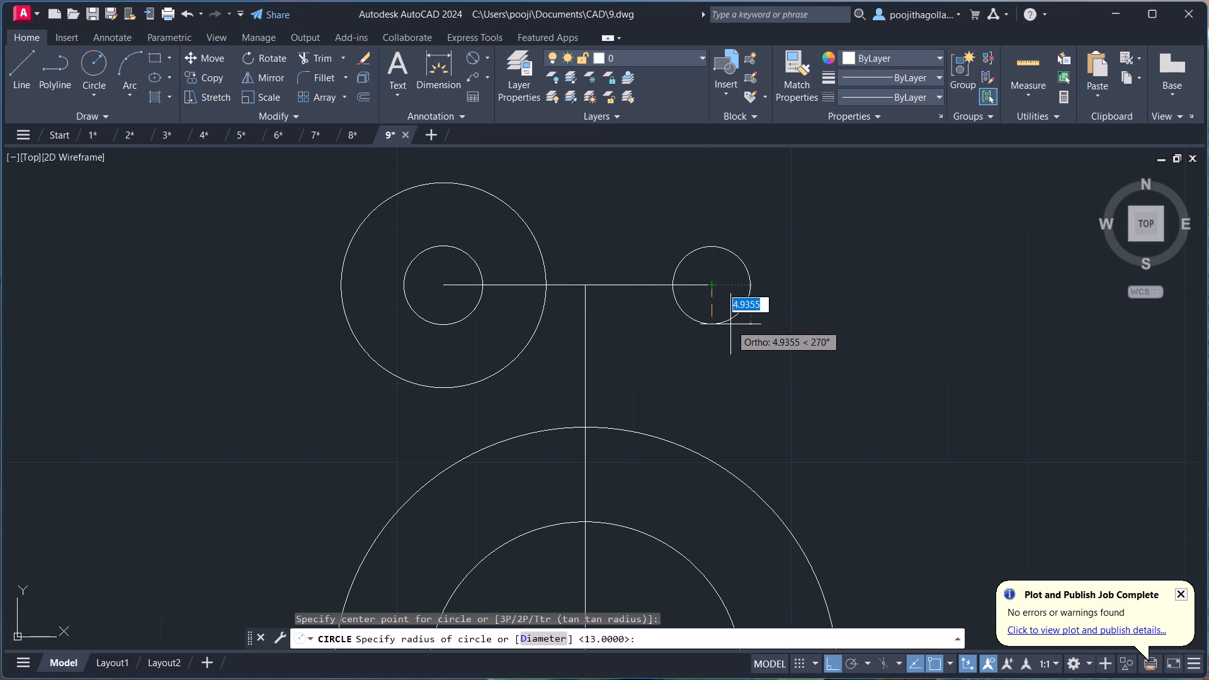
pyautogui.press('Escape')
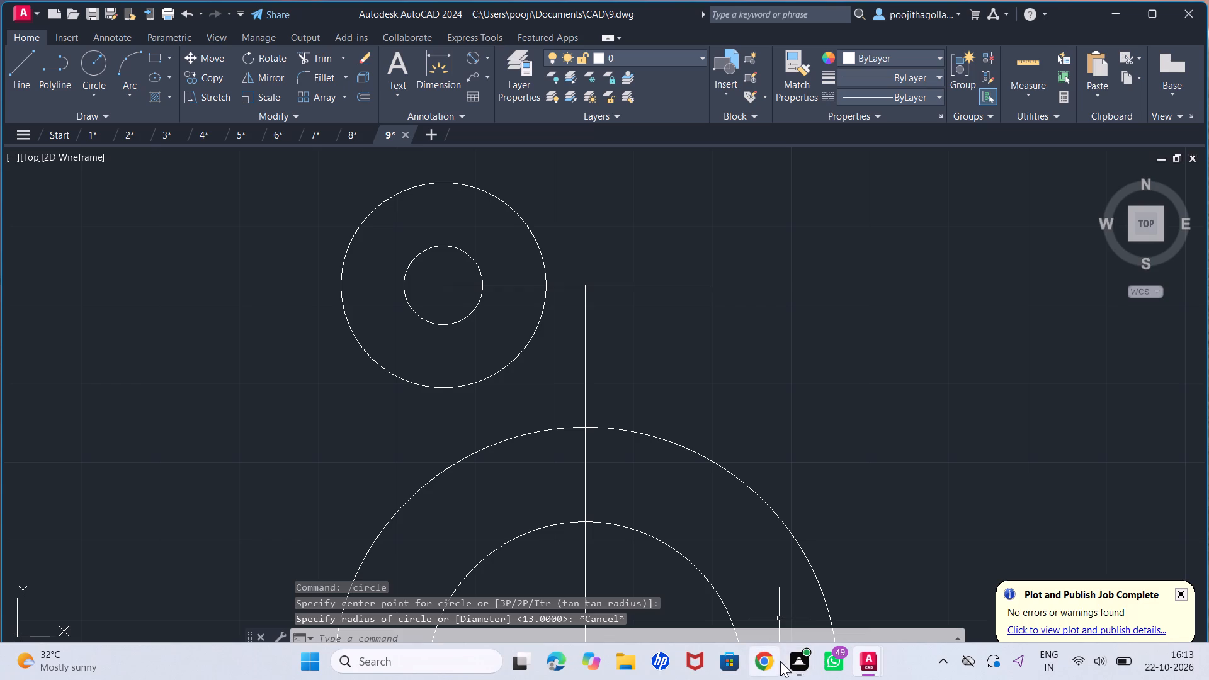
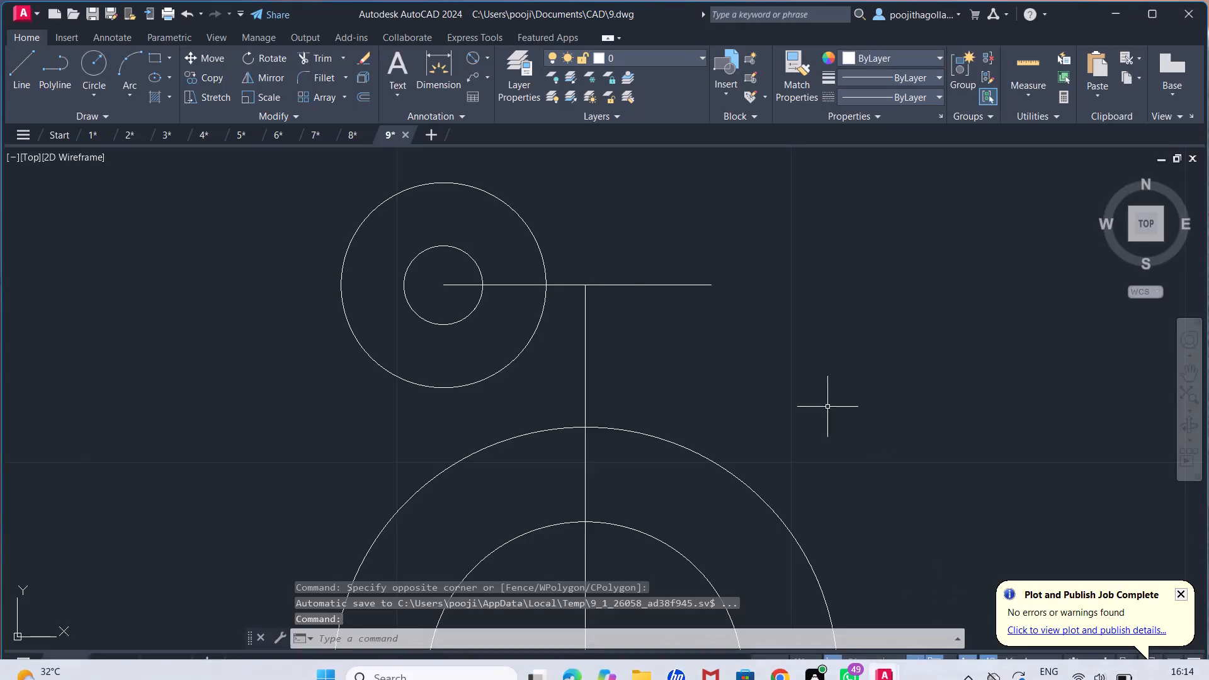
# Draw a circle of radius 5 centred on the free right end of the 16-long horizontal line.
pyautogui.scroll(1, 796, 404)
pyautogui.moveTo(796, 404); pyautogui.dragTo(885, 431, button='middle')
pyautogui.scroll(-1, 871, 410)
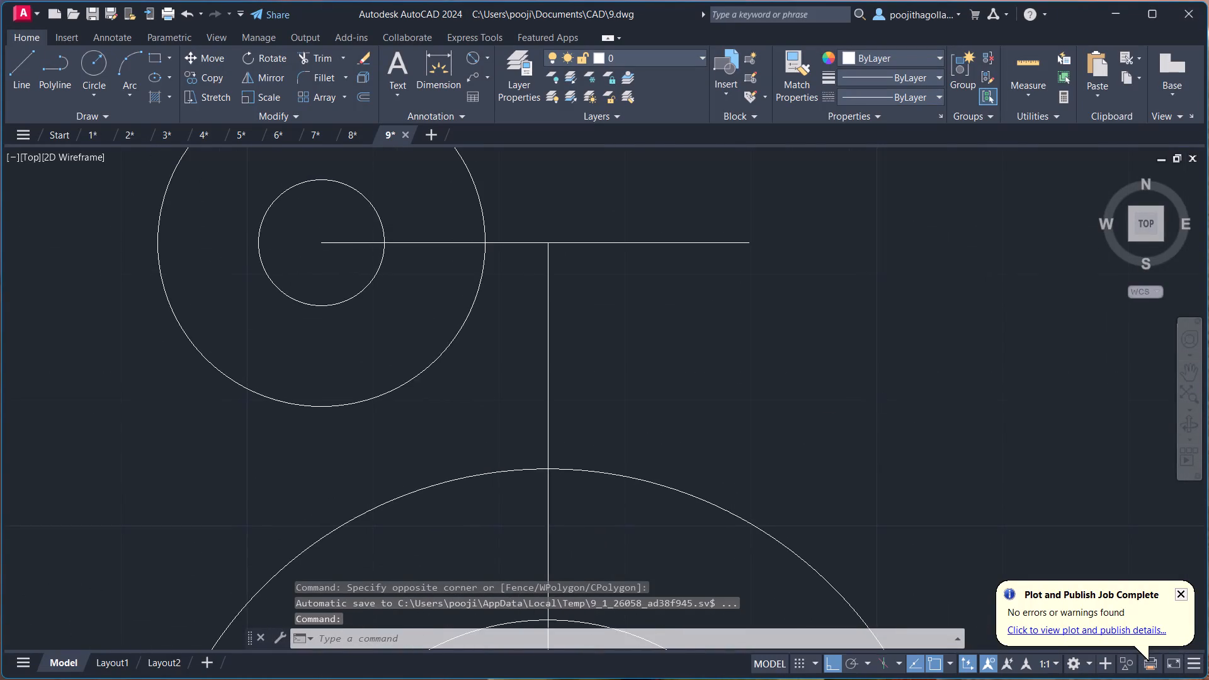
pyautogui.moveTo(841, 402); pyautogui.dragTo(839, 410, button='middle')
pyautogui.click(80, 60)
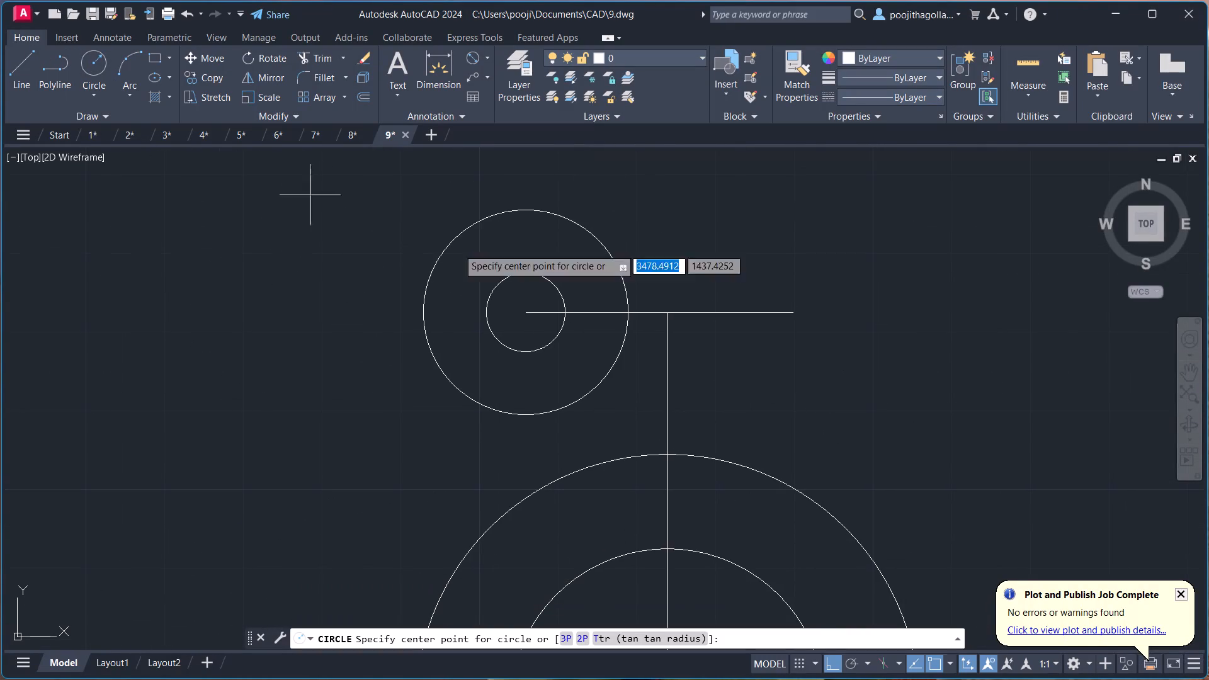
pyautogui.click(792, 315)
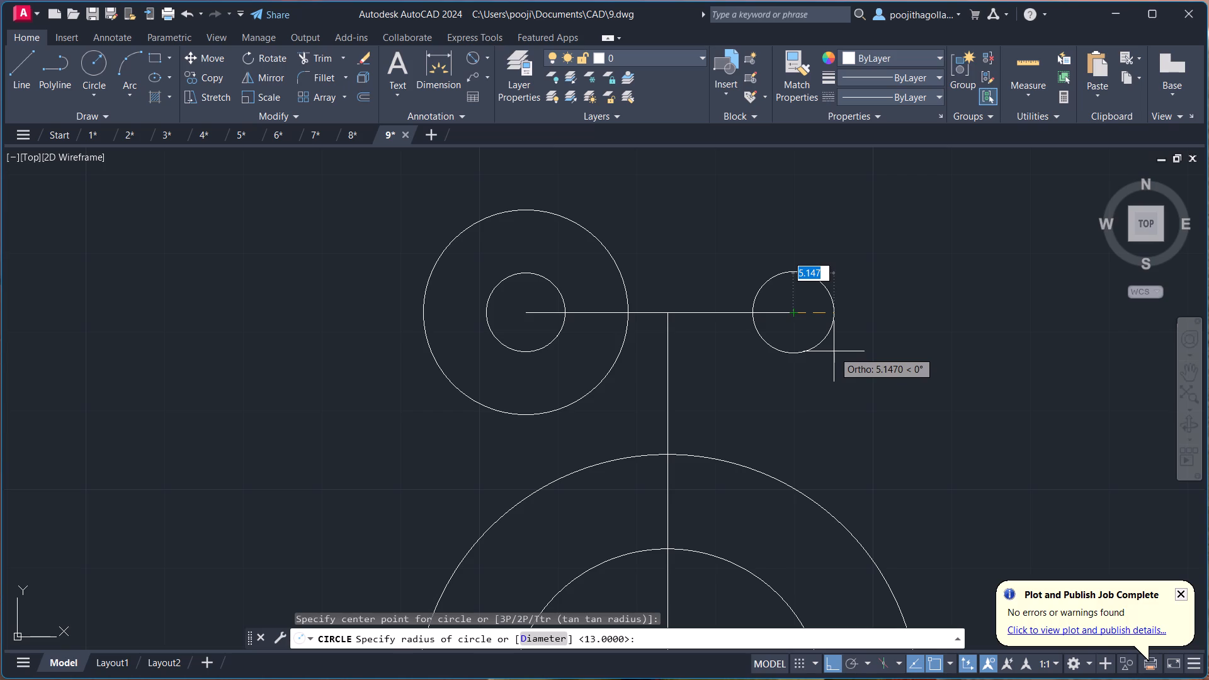
pyautogui.press('5')
pyautogui.press('Return')
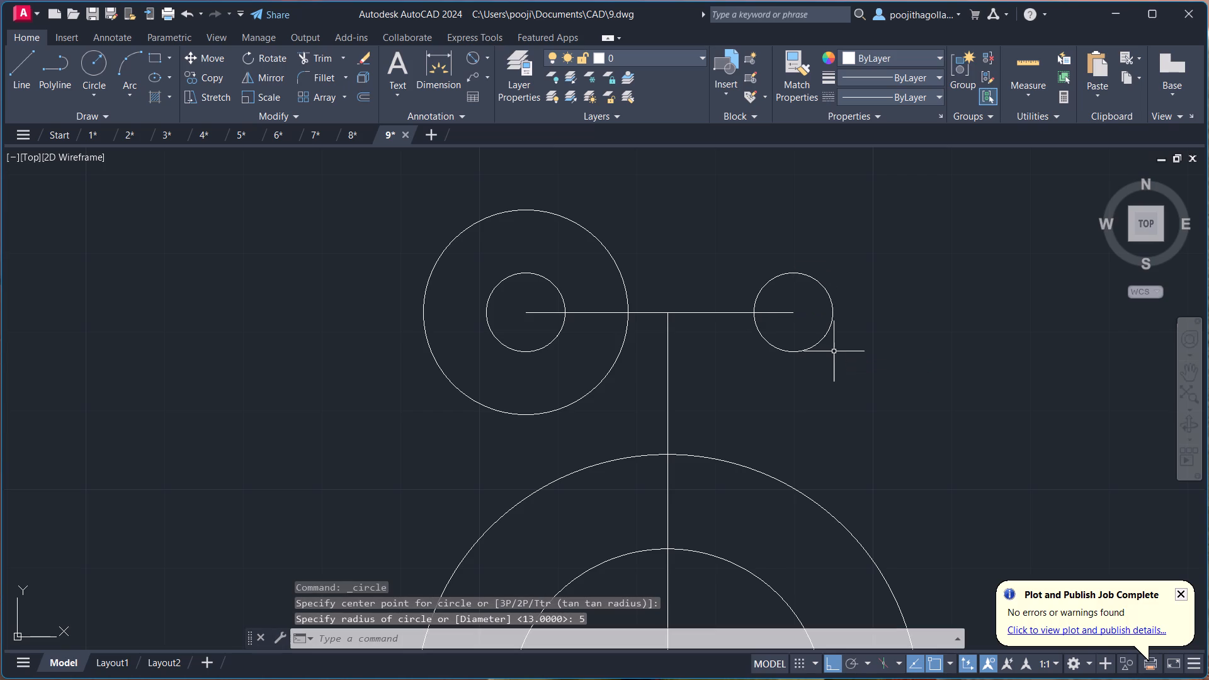
# Draw a concentric circle of radius 13 around the small circle at the horizontal line's right end.
pyautogui.click(88, 61)
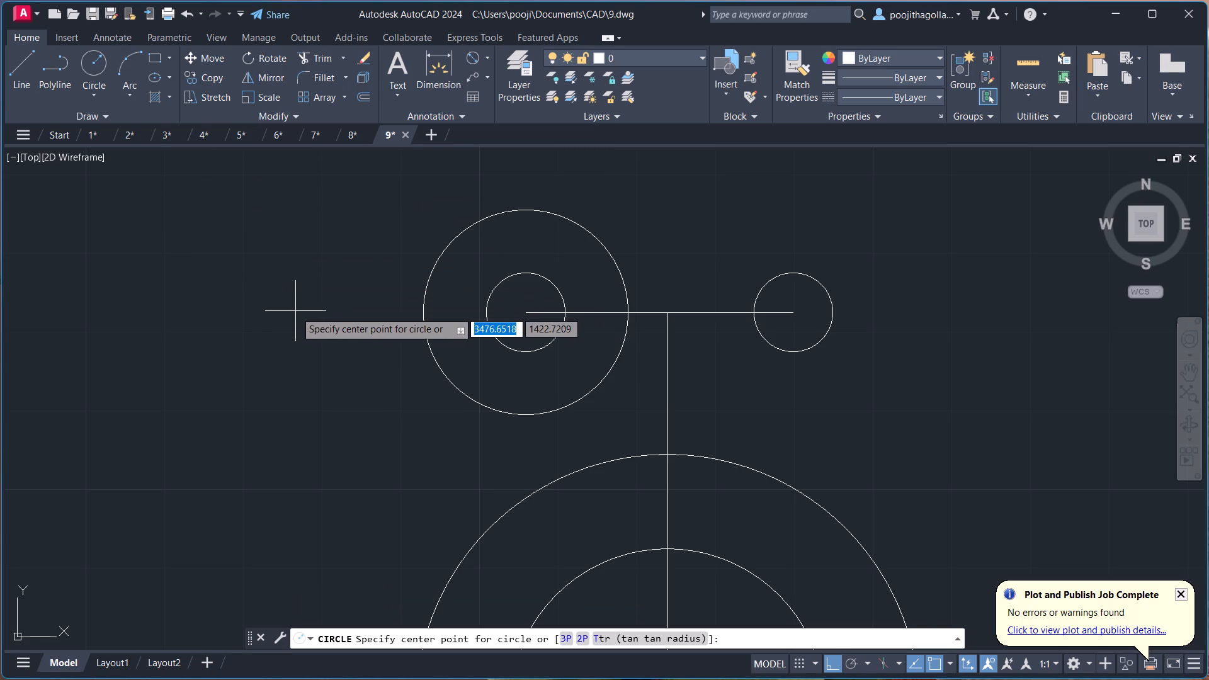
pyautogui.click(797, 315)
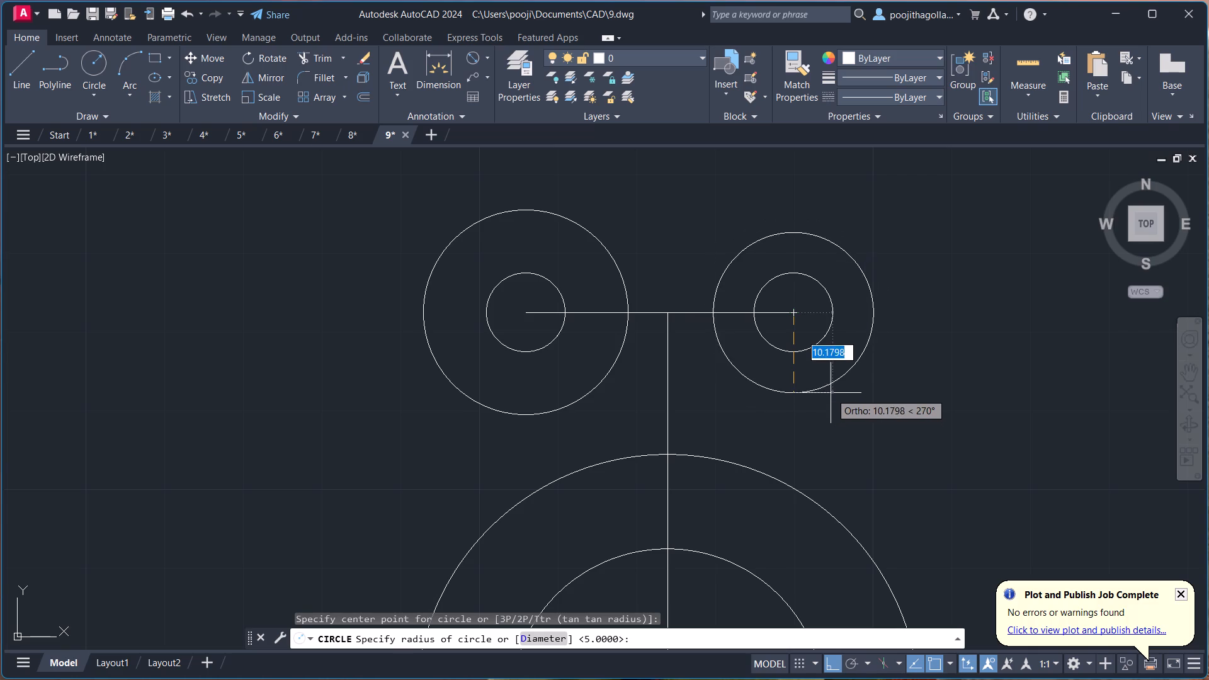
pyautogui.write('13')
pyautogui.press('Return')
# Start drawing another circle with the Circle command.
pyautogui.scroll(-1, 830, 414)
pyautogui.moveTo(834, 414); pyautogui.dragTo(802, 392, button='middle')
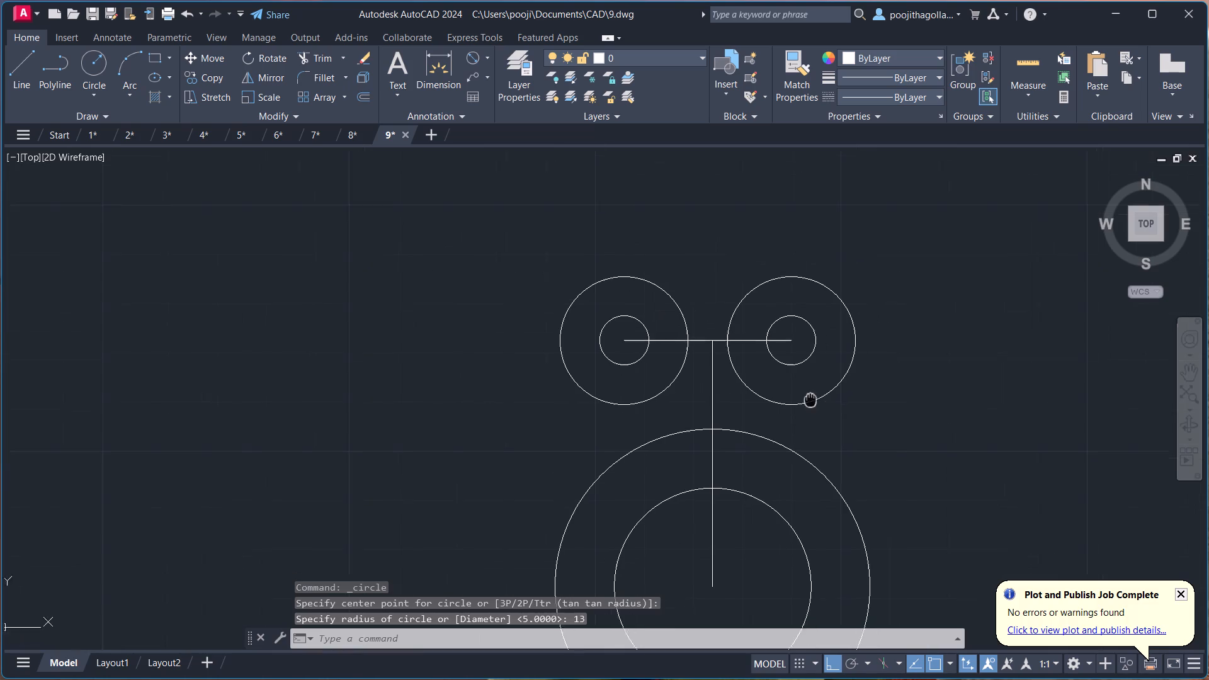
pyautogui.moveTo(802, 392); pyautogui.dragTo(776, 366, button='middle')
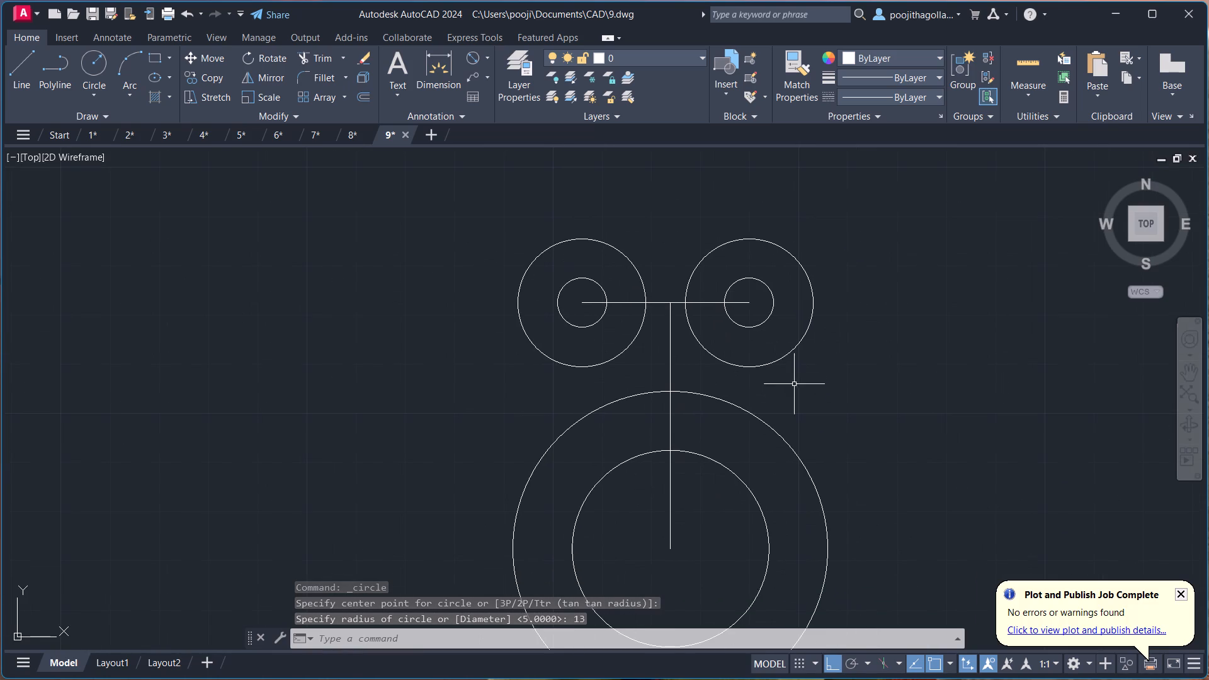
pyautogui.moveTo(790, 412); pyautogui.dragTo(748, 404, button='middle')
pyautogui.moveTo(743, 394); pyautogui.dragTo(728, 402, button='middle')
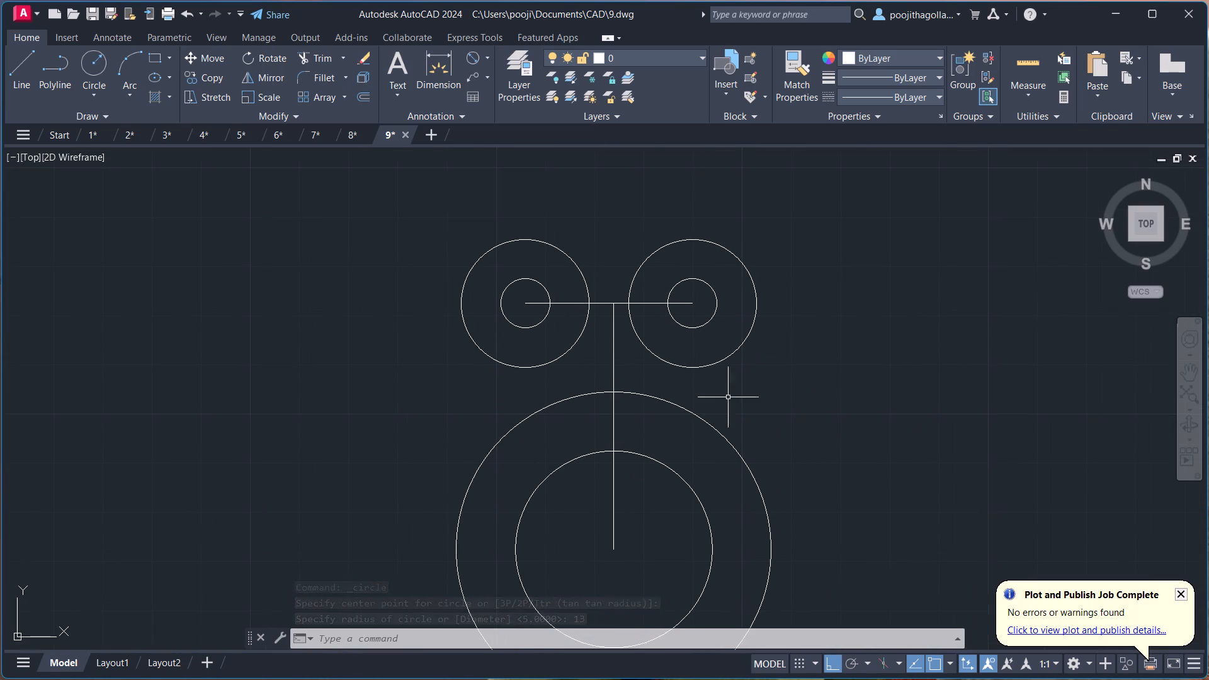
pyautogui.scroll(1, 719, 397)
pyautogui.moveTo(718, 405); pyautogui.dragTo(740, 434, button='middle')
pyautogui.moveTo(690, 417); pyautogui.dragTo(700, 400, button='middle')
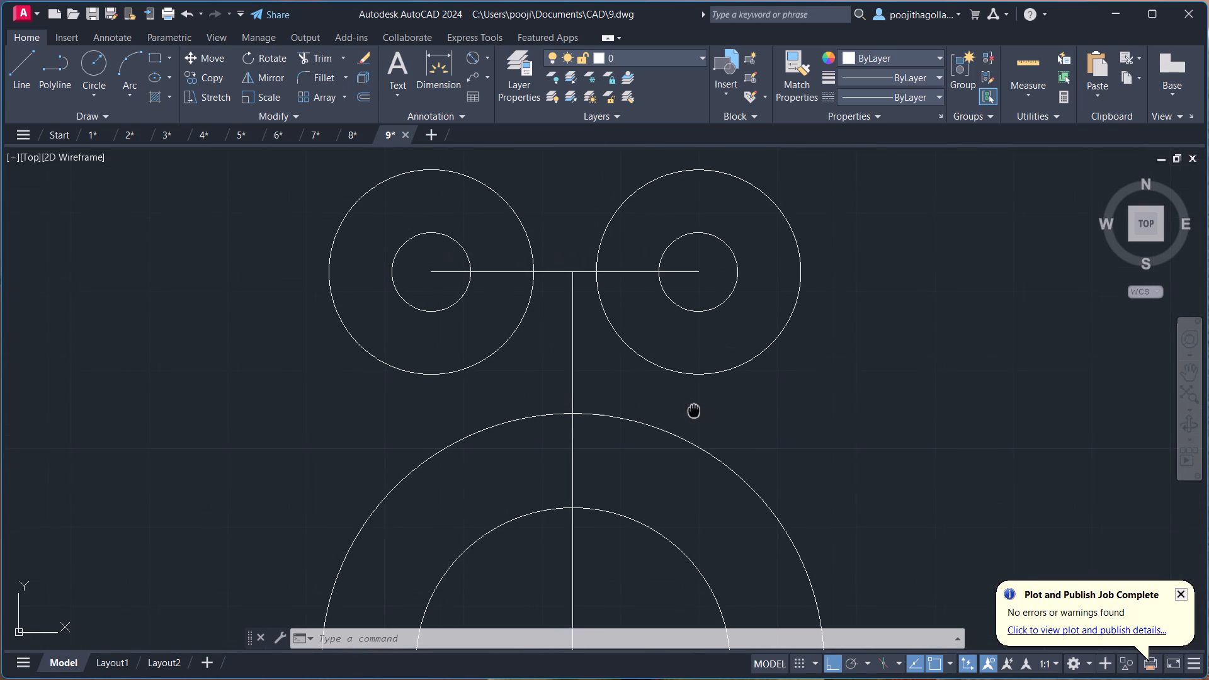
pyautogui.moveTo(700, 400); pyautogui.dragTo(705, 395, button='middle')
pyautogui.scroll(-1, 676, 349)
pyautogui.moveTo(687, 384); pyautogui.dragTo(676, 366, button='middle')
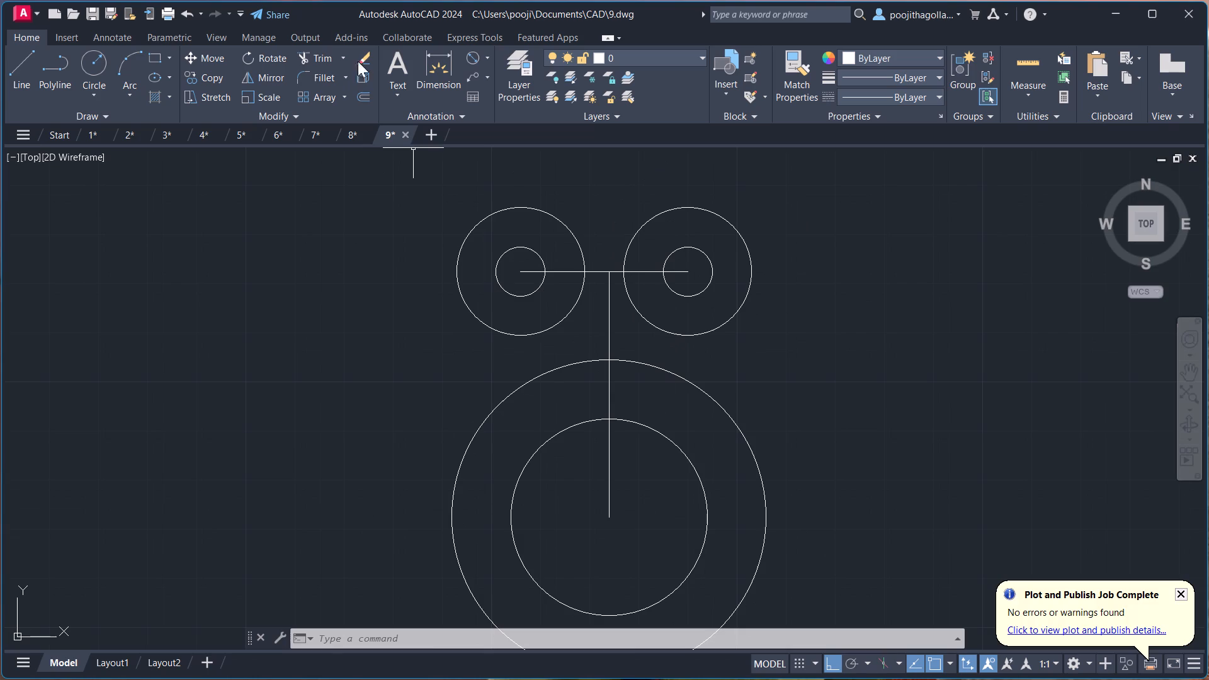
pyautogui.click(94, 78)
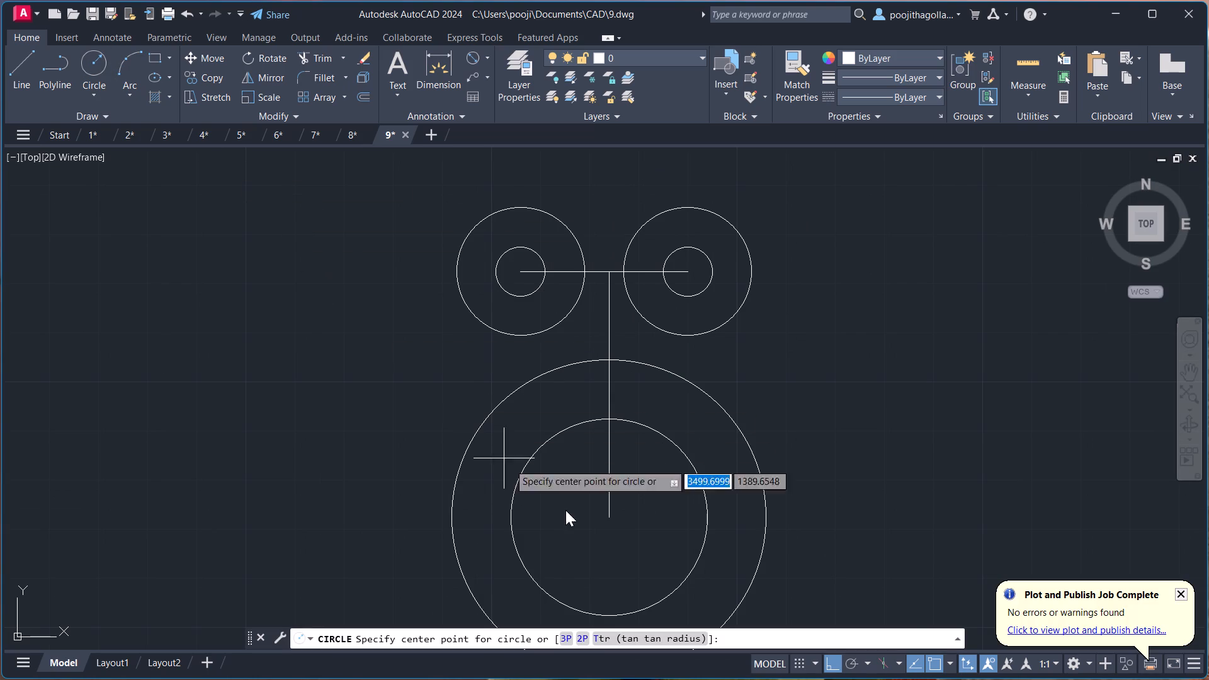
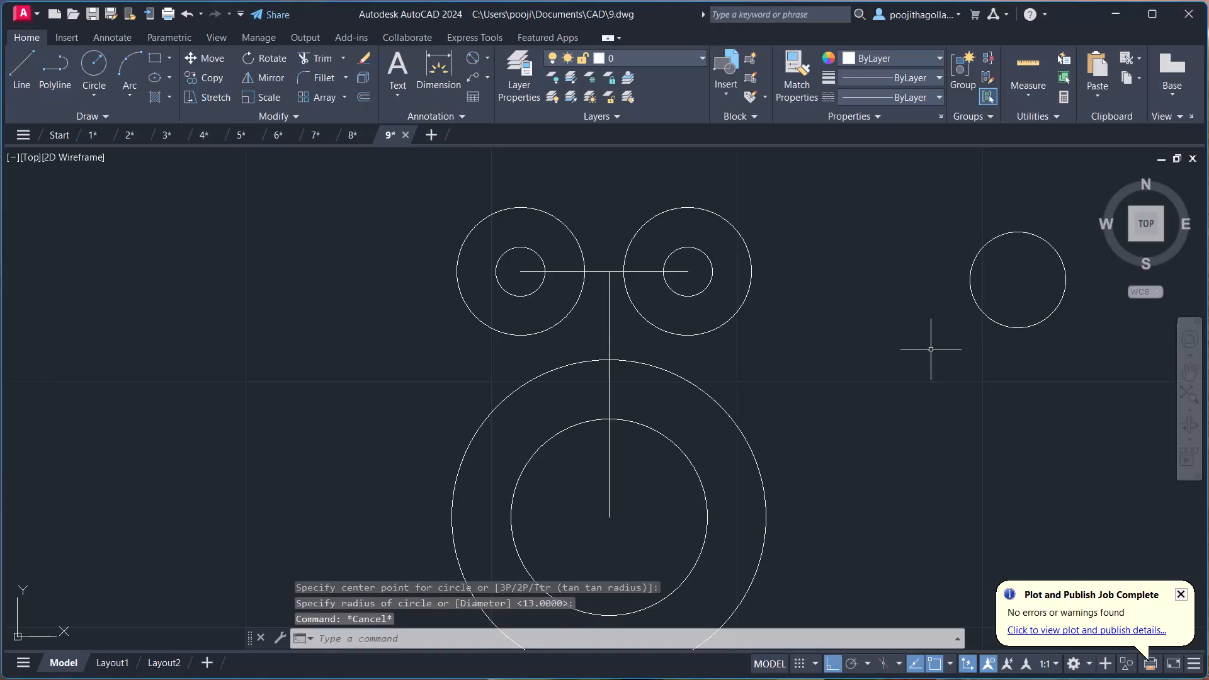
# Delete the stray circle lying apart to the right of the drawing.
pyautogui.click(1067, 234)
pyautogui.click(1019, 317)
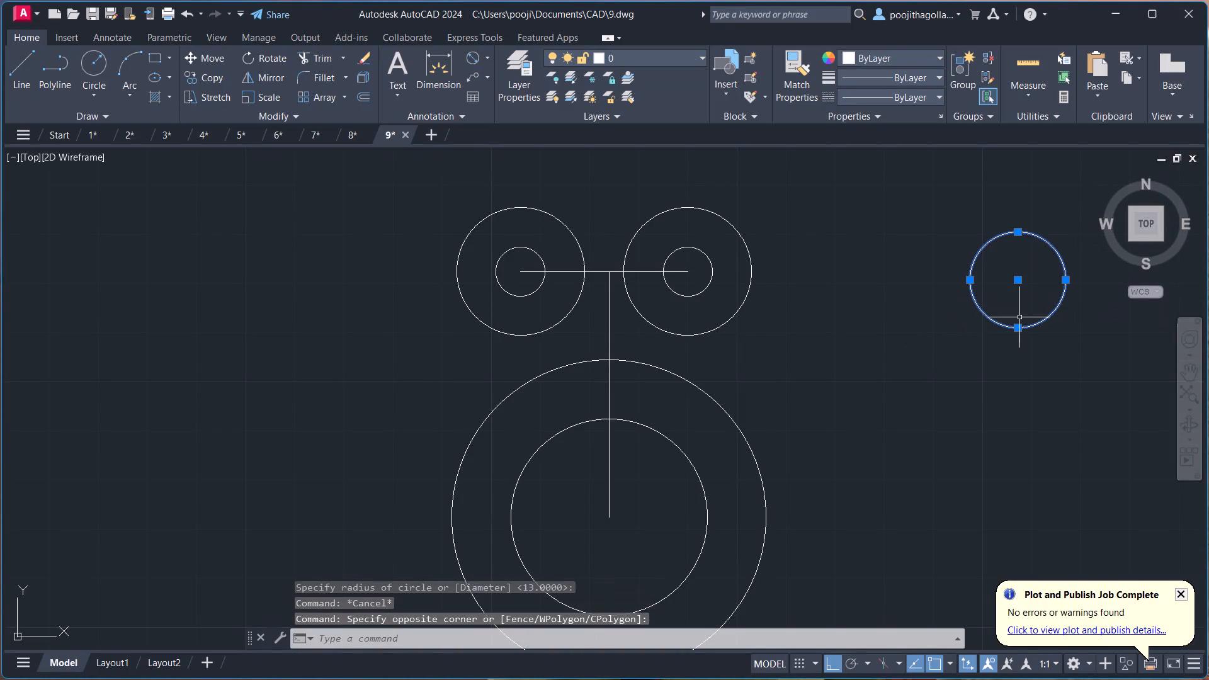
pyautogui.press('Delete')
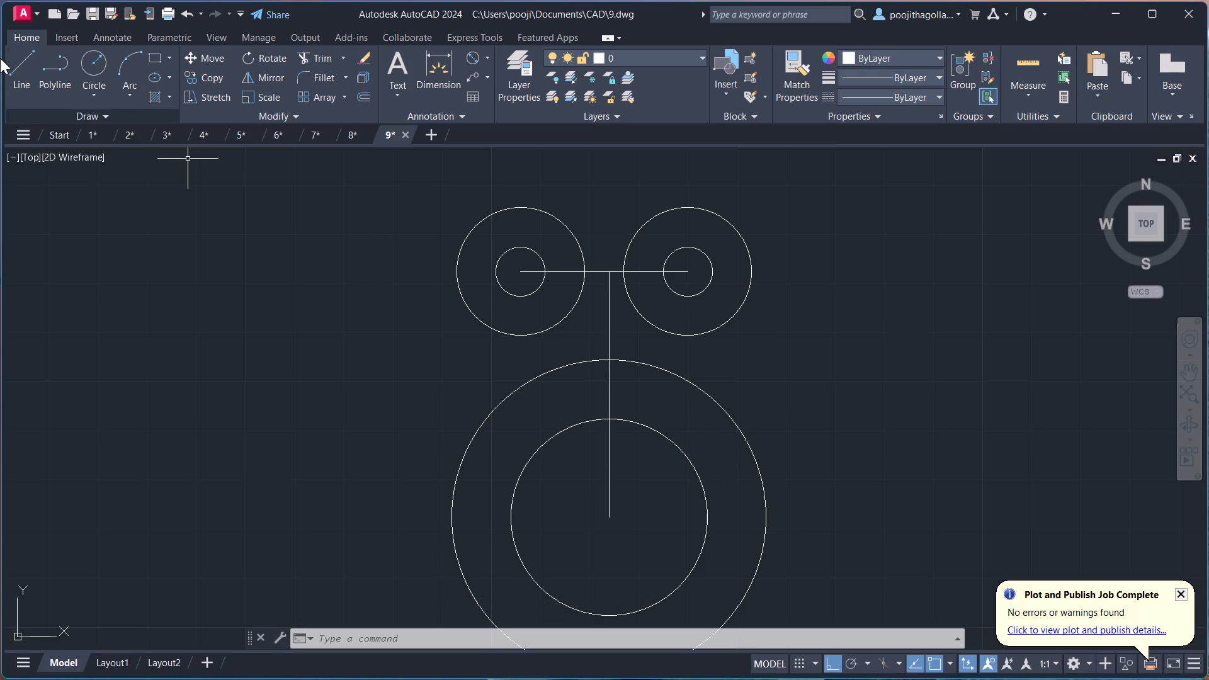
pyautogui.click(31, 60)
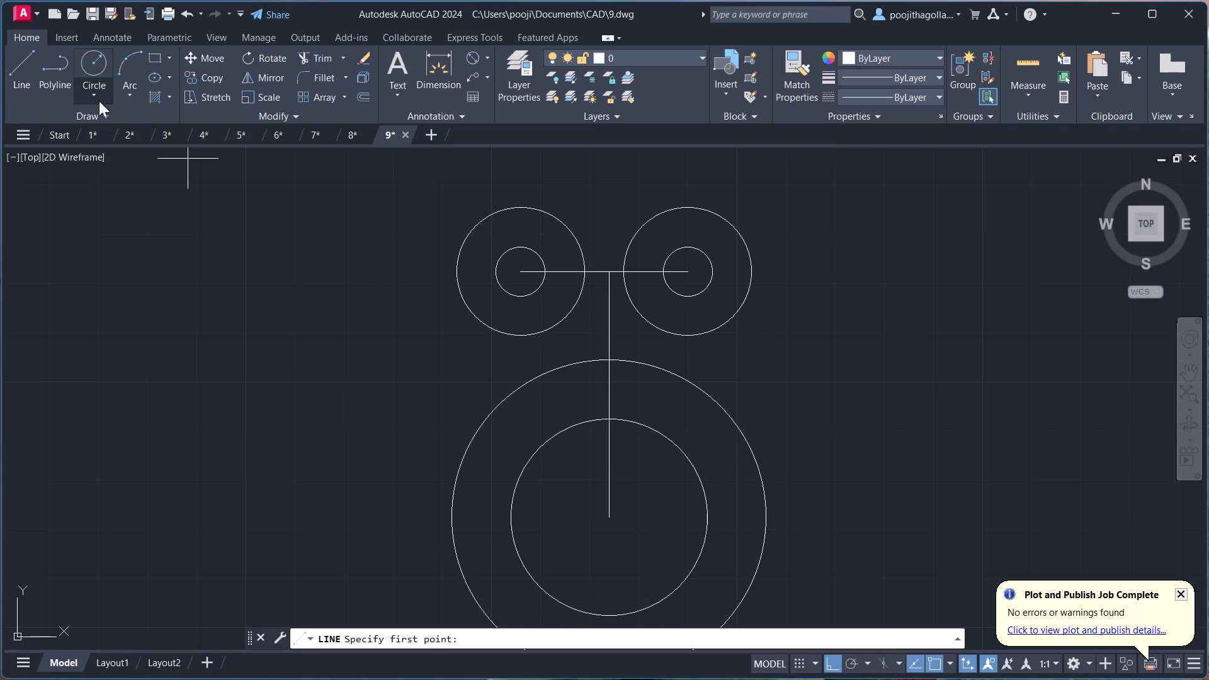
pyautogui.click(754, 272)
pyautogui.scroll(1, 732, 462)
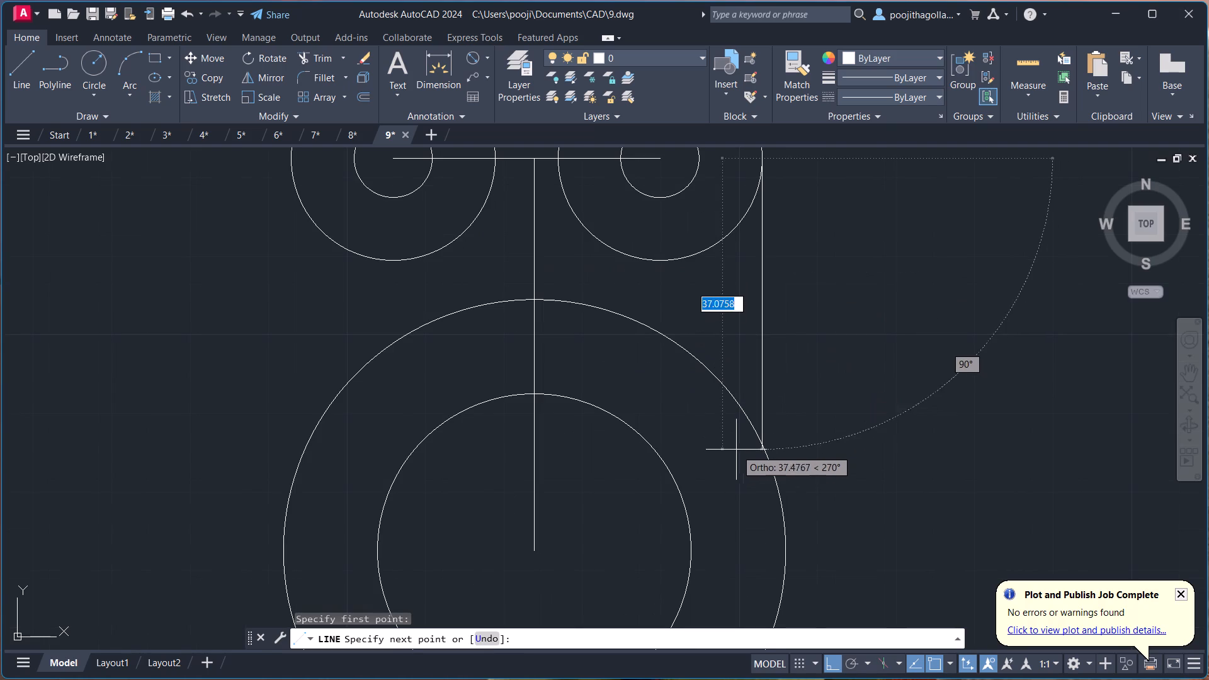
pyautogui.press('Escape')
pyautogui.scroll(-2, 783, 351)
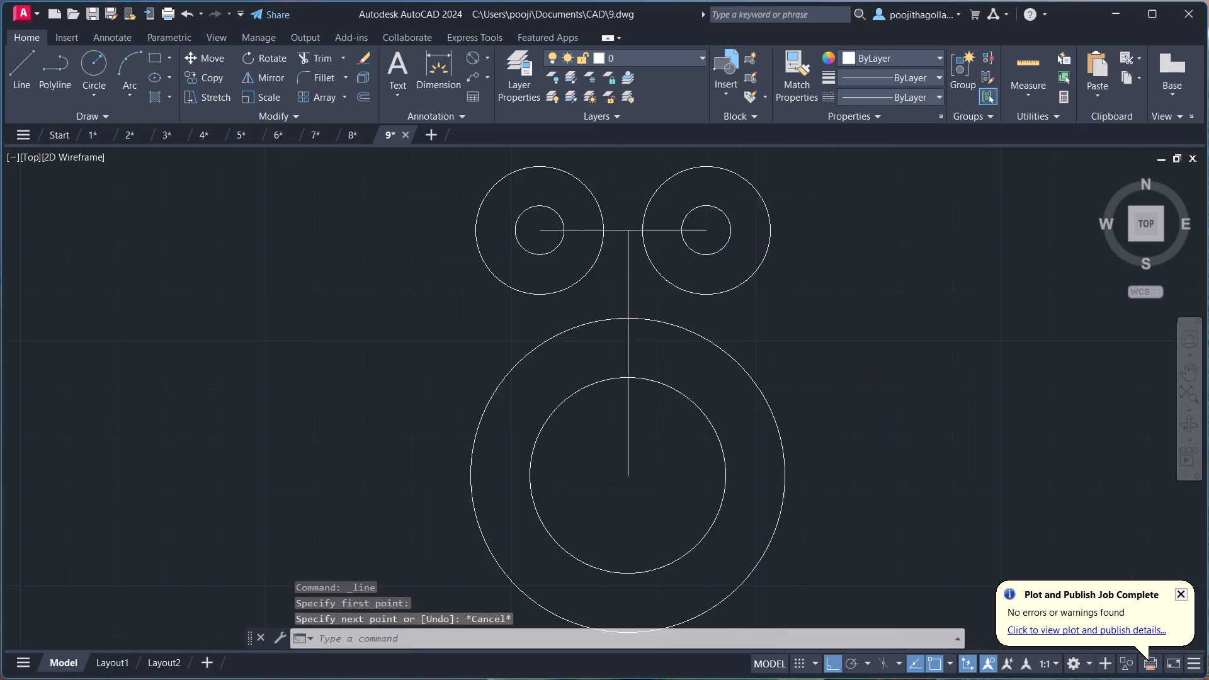
# Draw a horizontal line 65 long to the right from the centre of the radius 32 and 20 circles.
pyautogui.moveTo(779, 361); pyautogui.dragTo(722, 295, button='middle')
pyautogui.scroll(1, 779, 361)
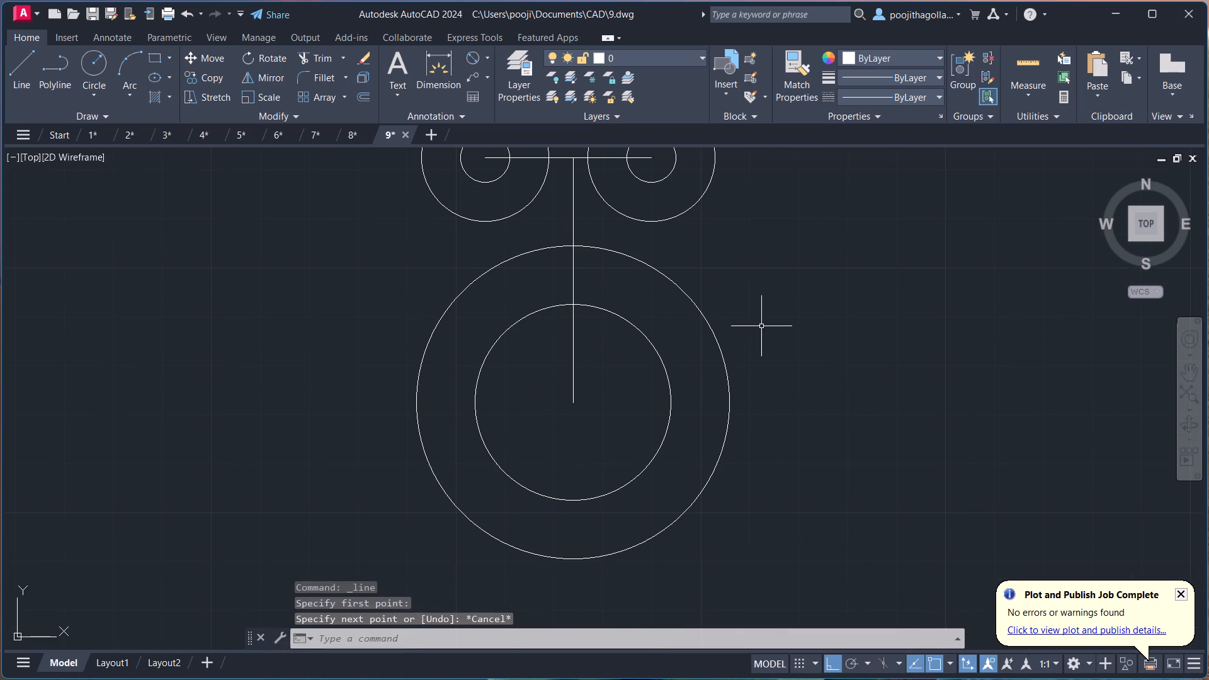
pyautogui.moveTo(786, 338); pyautogui.dragTo(771, 315, button='middle')
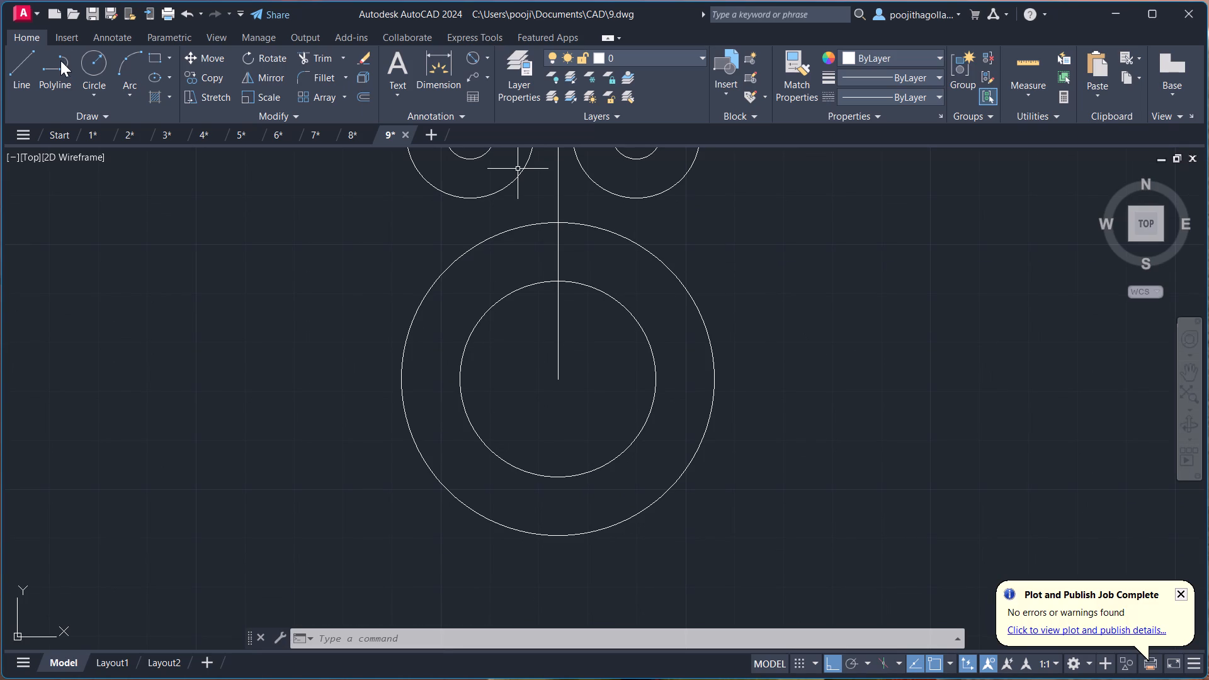
pyautogui.click(26, 66)
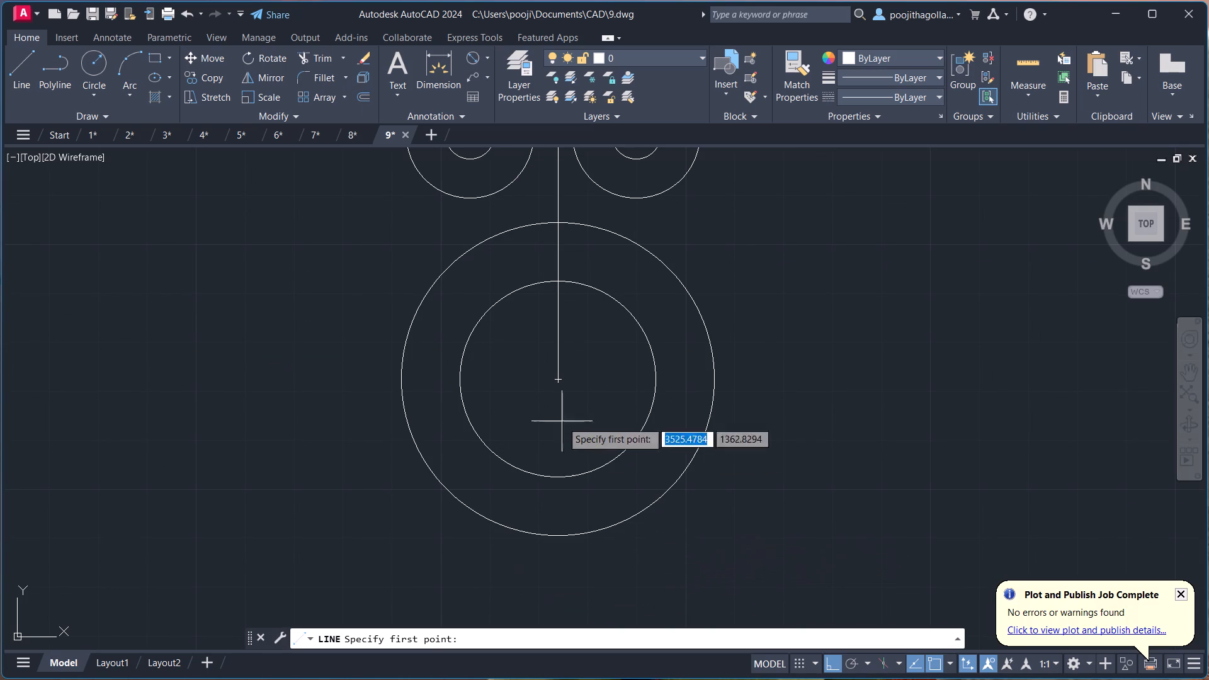
pyautogui.click(557, 380)
pyautogui.write('65')
pyautogui.press('Return')
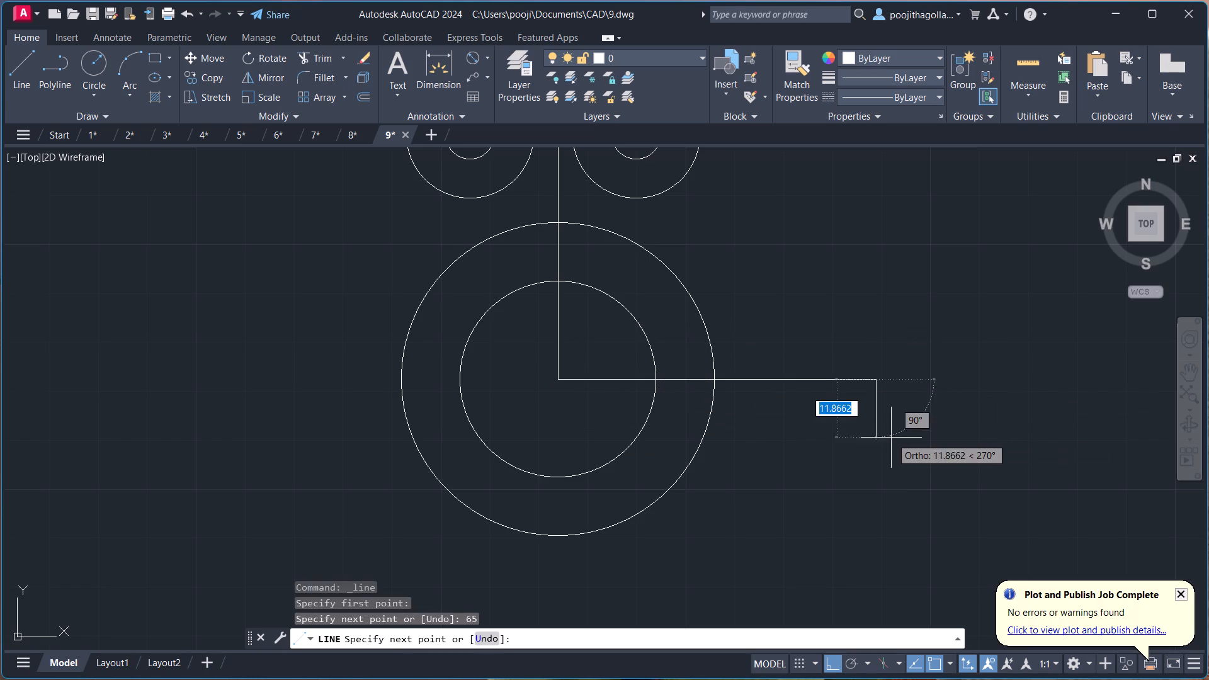
pyautogui.scroll(1, 883, 449)
pyautogui.moveTo(883, 449); pyautogui.dragTo(889, 413, button='middle')
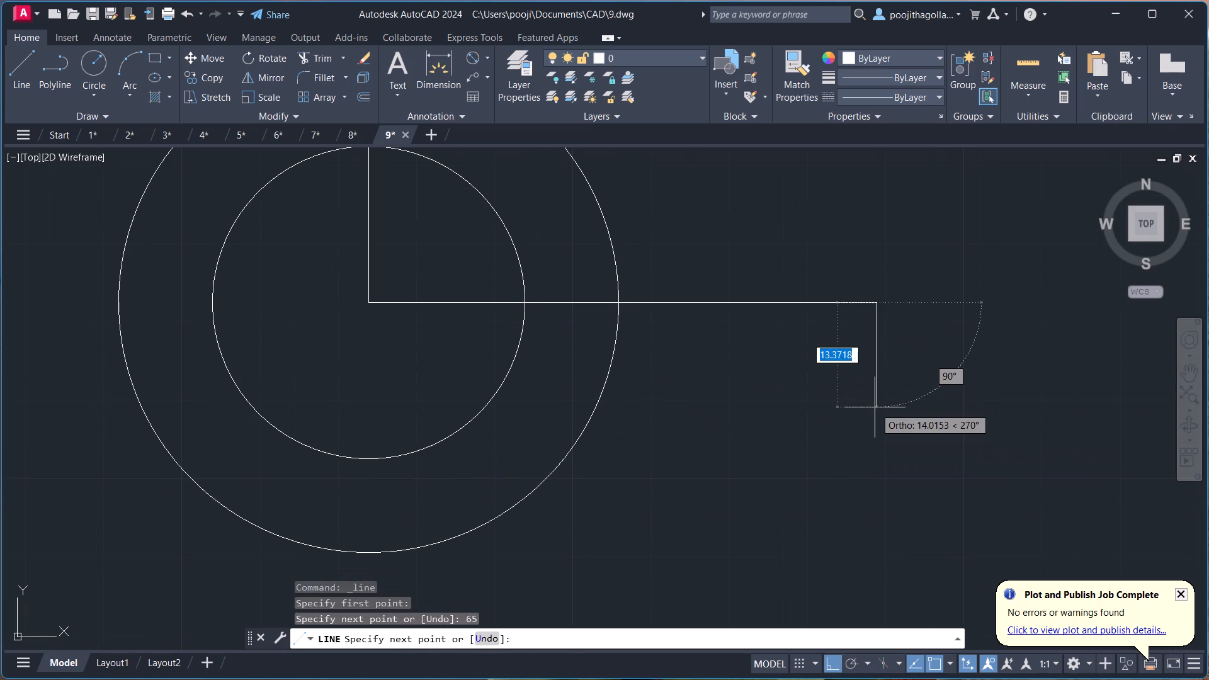
pyautogui.press('Escape')
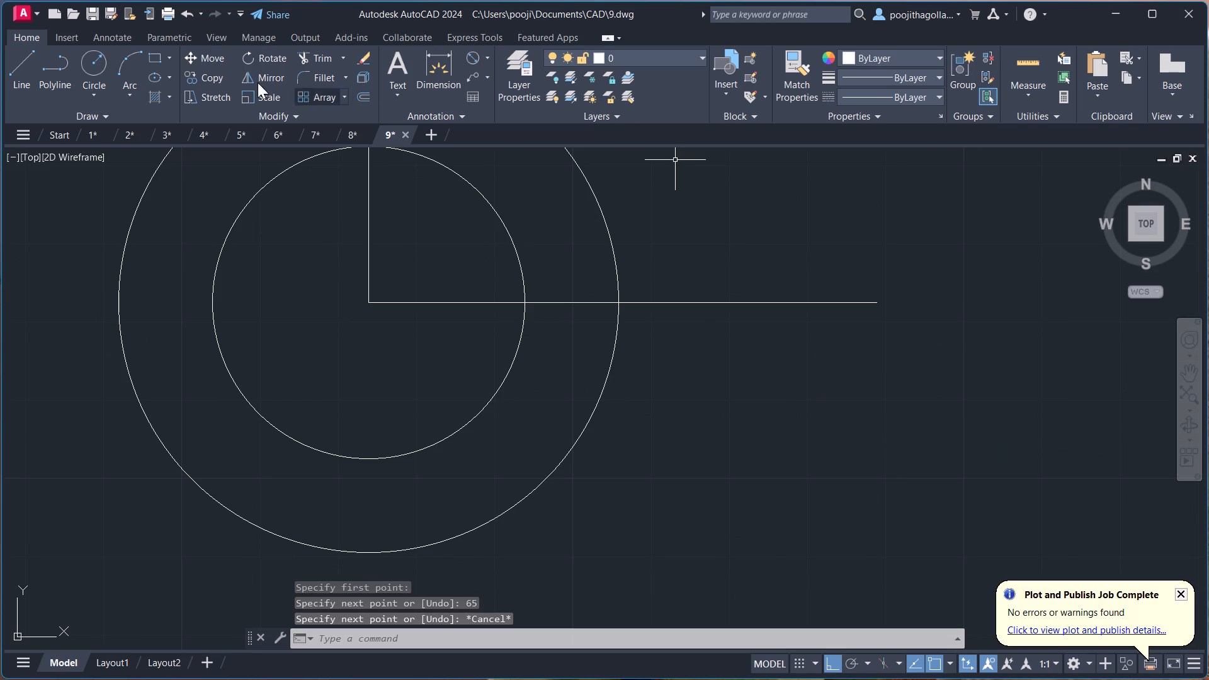
# Draw a circle of radius 15 centred on the free right end of the 65-long horizontal line.
pyautogui.click(103, 62)
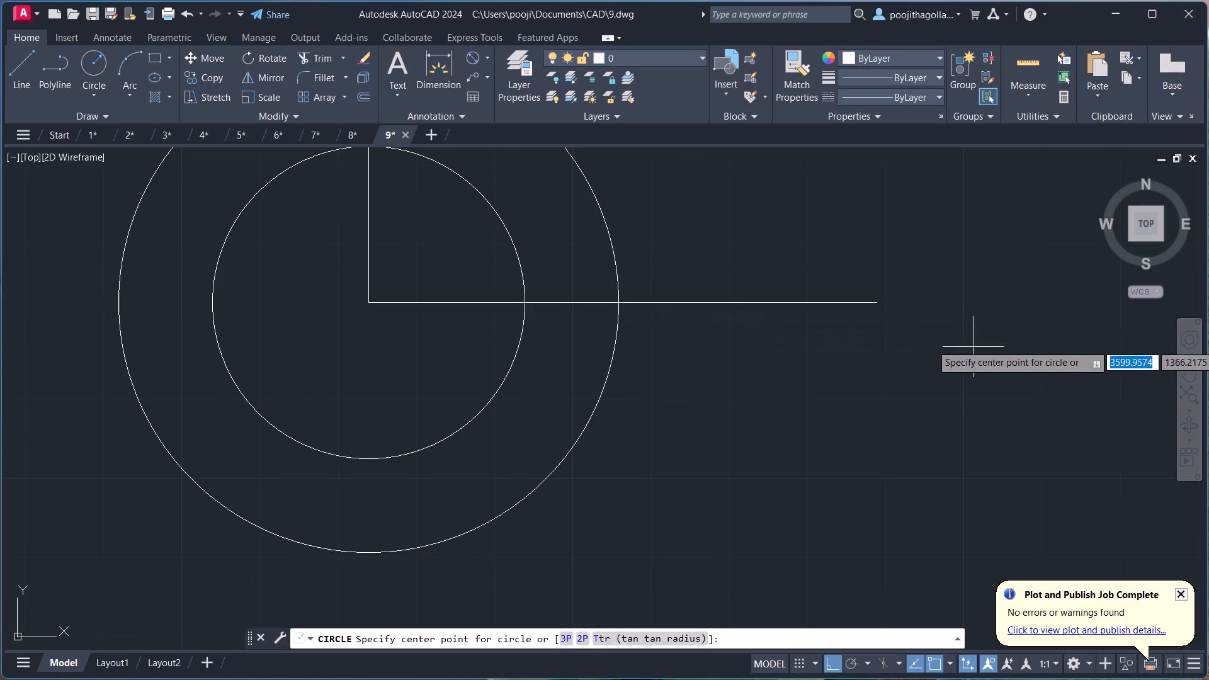
pyautogui.click(872, 302)
pyautogui.write('15')
pyautogui.press('Return')
# Draw a line tangent to the upper sides of the radius 32 circle and the radius 15 circle.
pyautogui.scroll(-1, 885, 346)
pyautogui.moveTo(885, 346); pyautogui.dragTo(880, 394, button='middle')
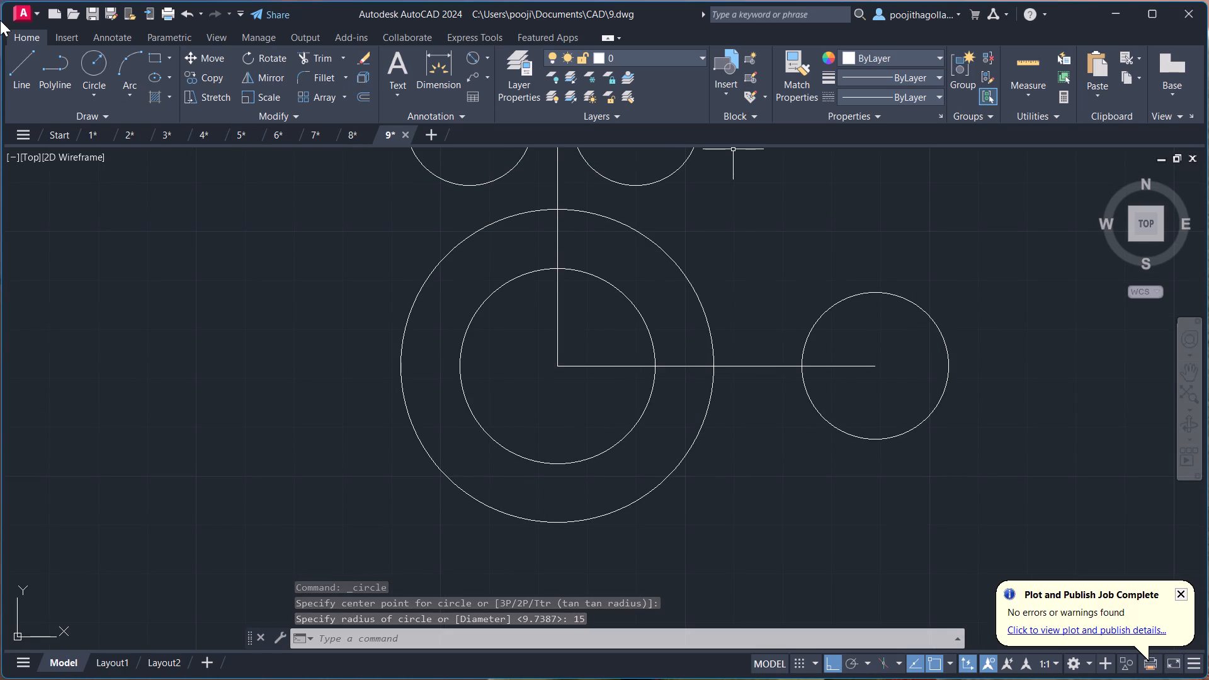
pyautogui.click(25, 55)
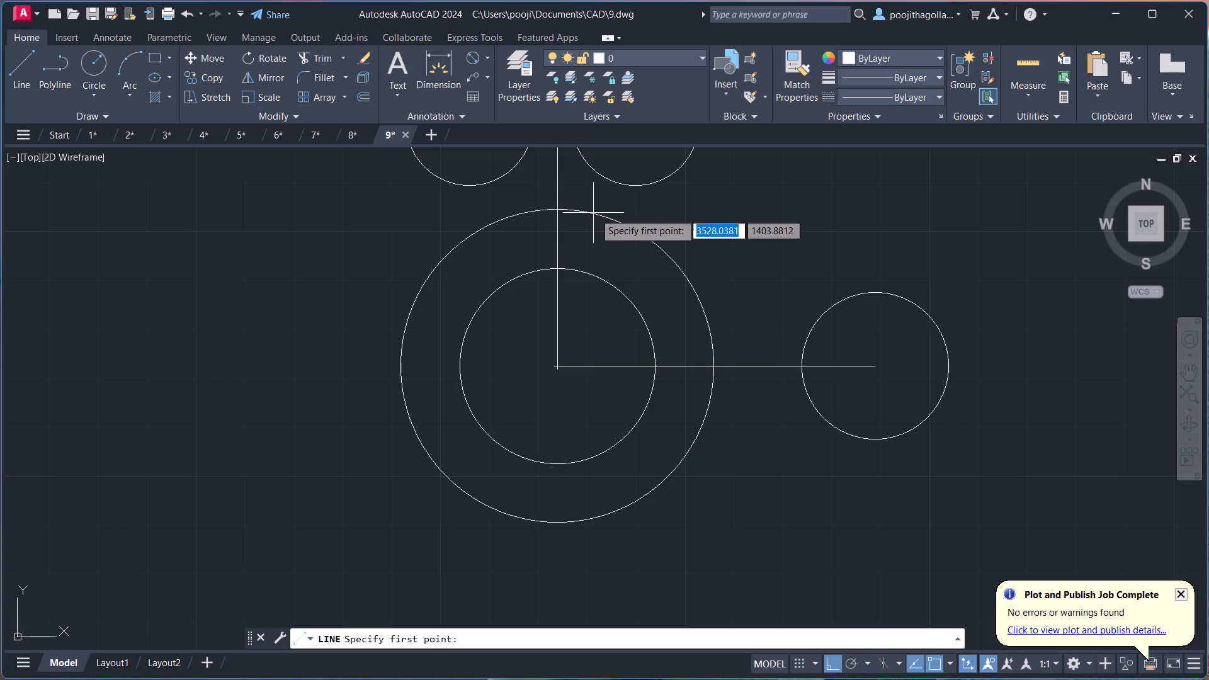
pyautogui.click(595, 215)
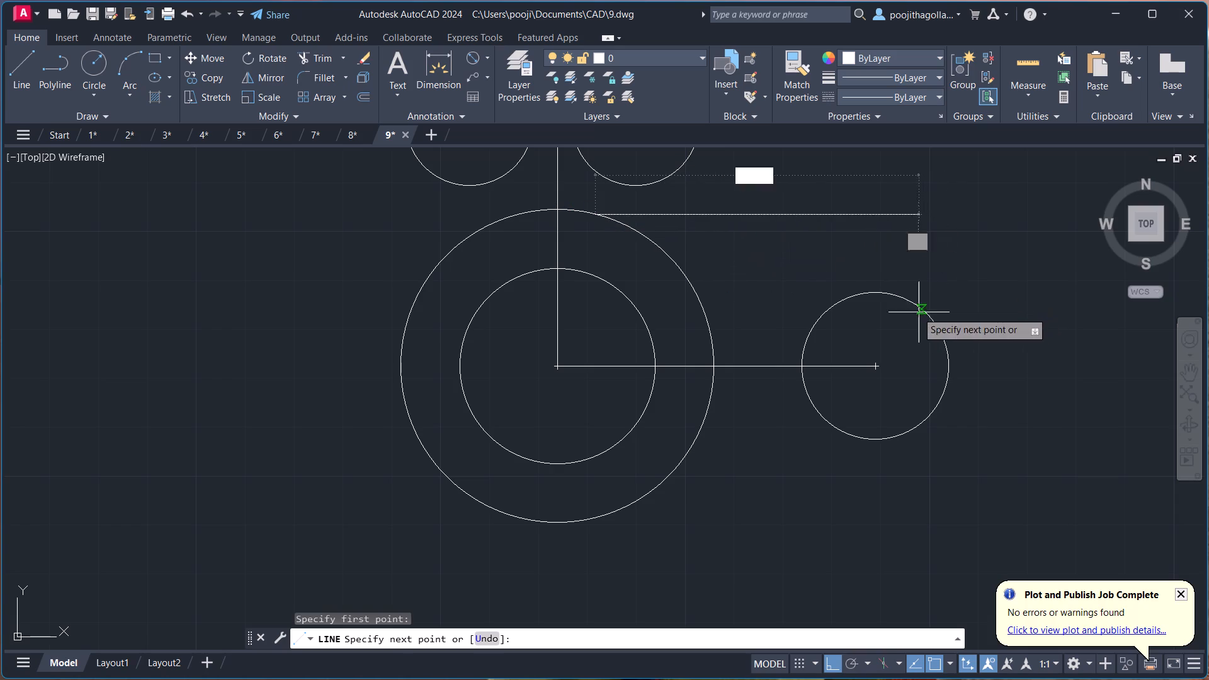
pyautogui.click(890, 295)
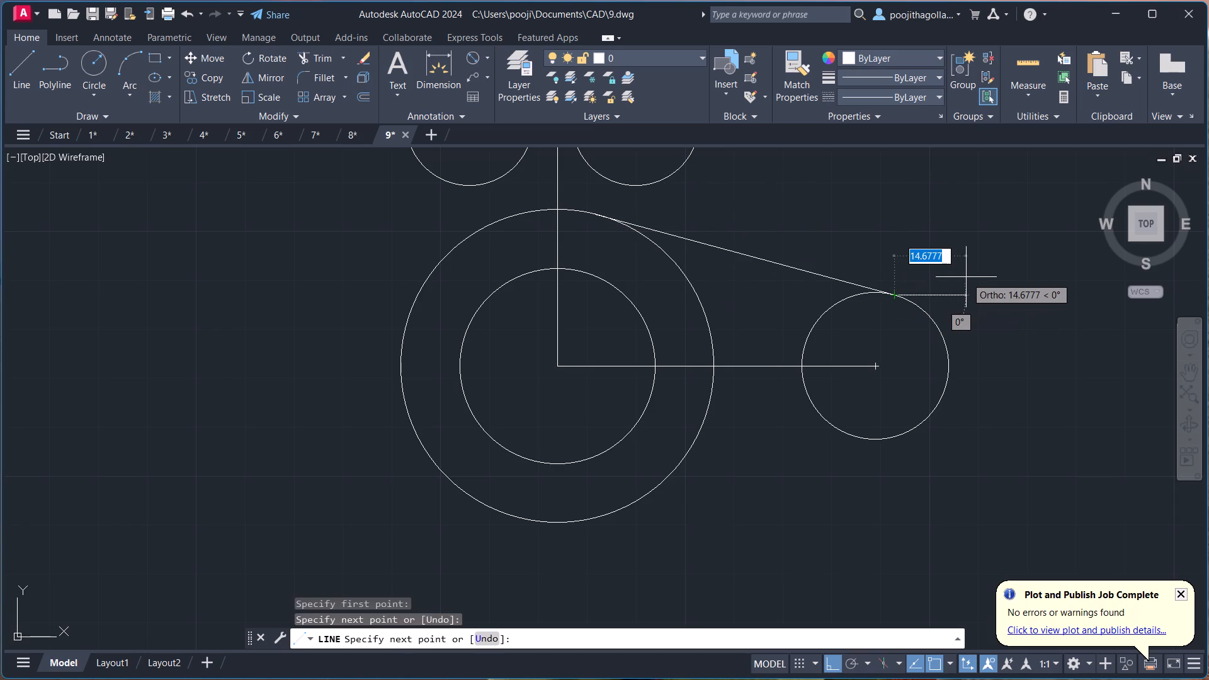
pyautogui.press('Escape')
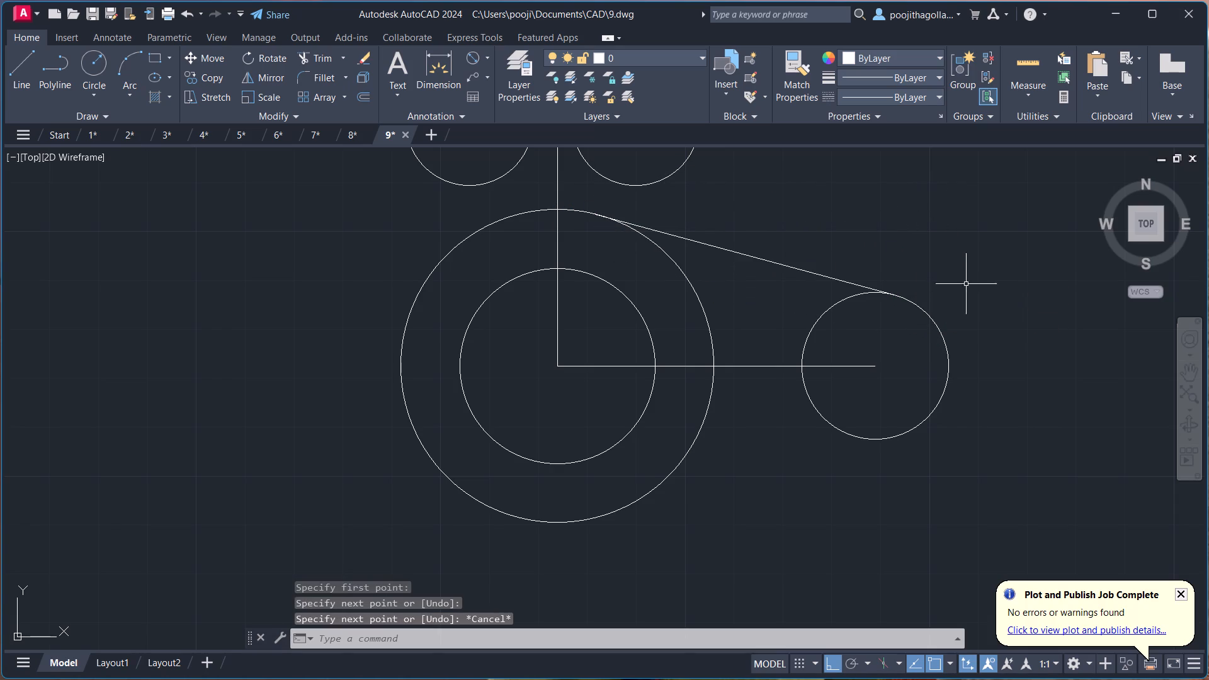
# Mirror the upper tangent line about the horizontal centre line, keeping the source line.
pyautogui.click(857, 238)
pyautogui.click(752, 281)
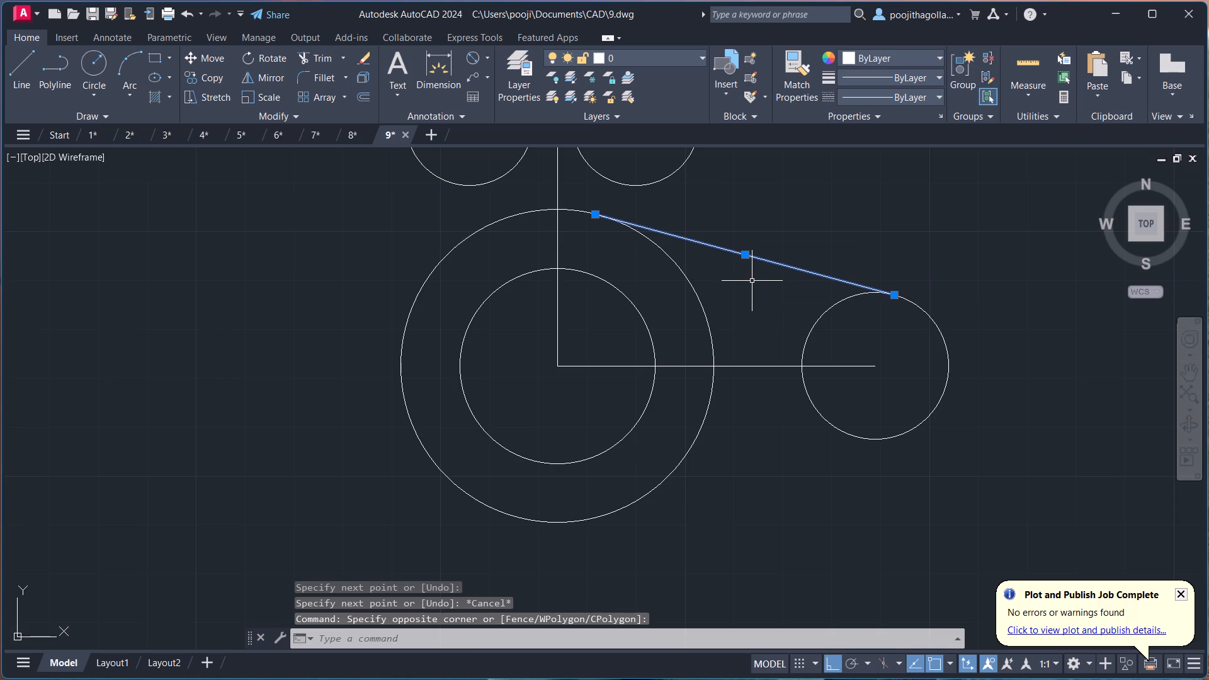
pyautogui.write('mi')
pyautogui.press('Return')
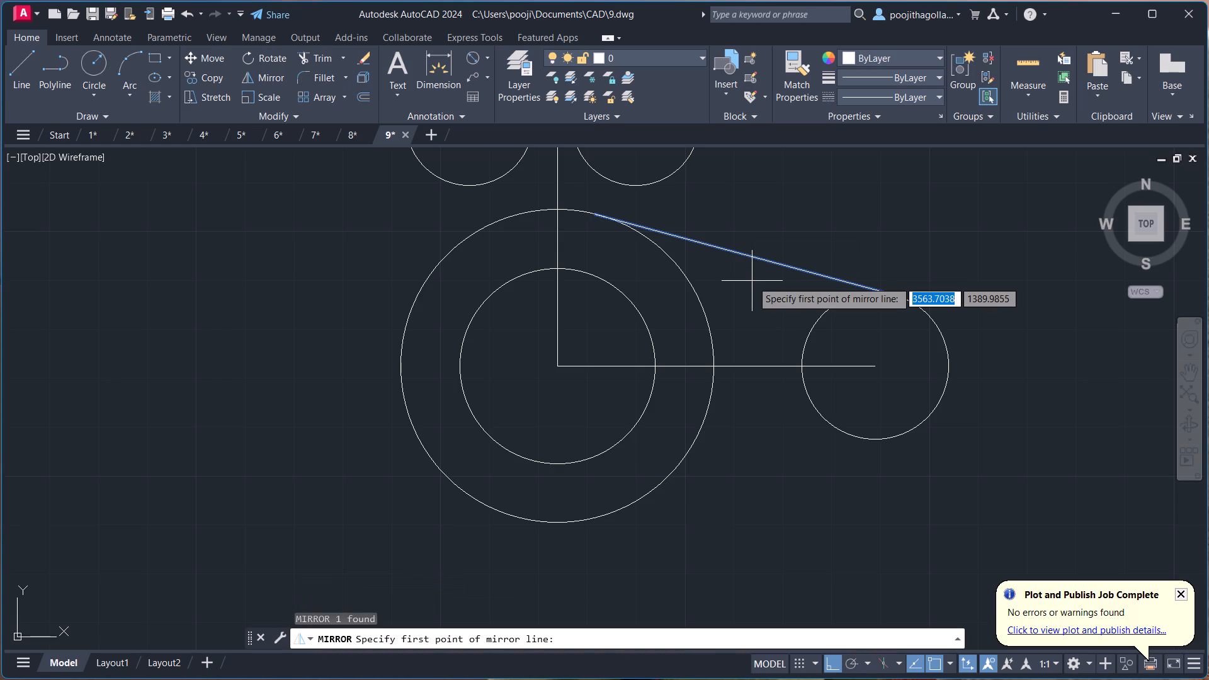
pyautogui.click(557, 369)
pyautogui.click(878, 368)
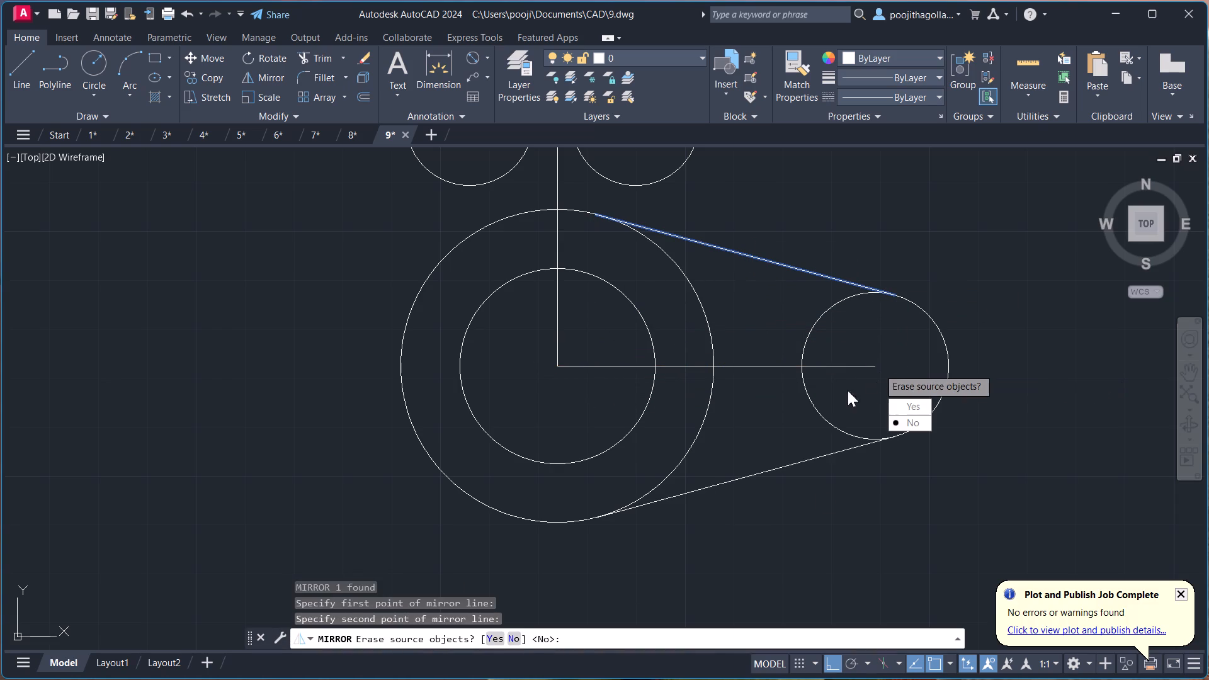
pyautogui.moveTo(919, 422); pyautogui.dragTo(878, 368)
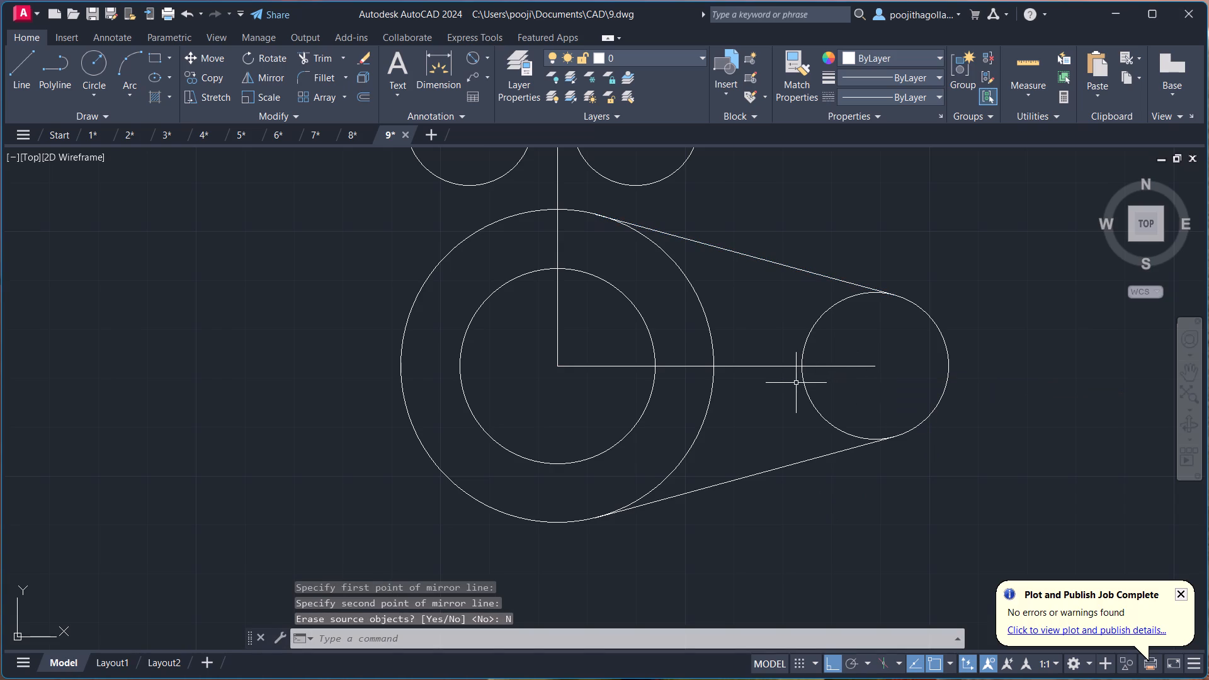
# Delete the horizontal construction line joining the centres of the large circles and the radius 15 circle.
pyautogui.click(769, 361)
pyautogui.click(756, 390)
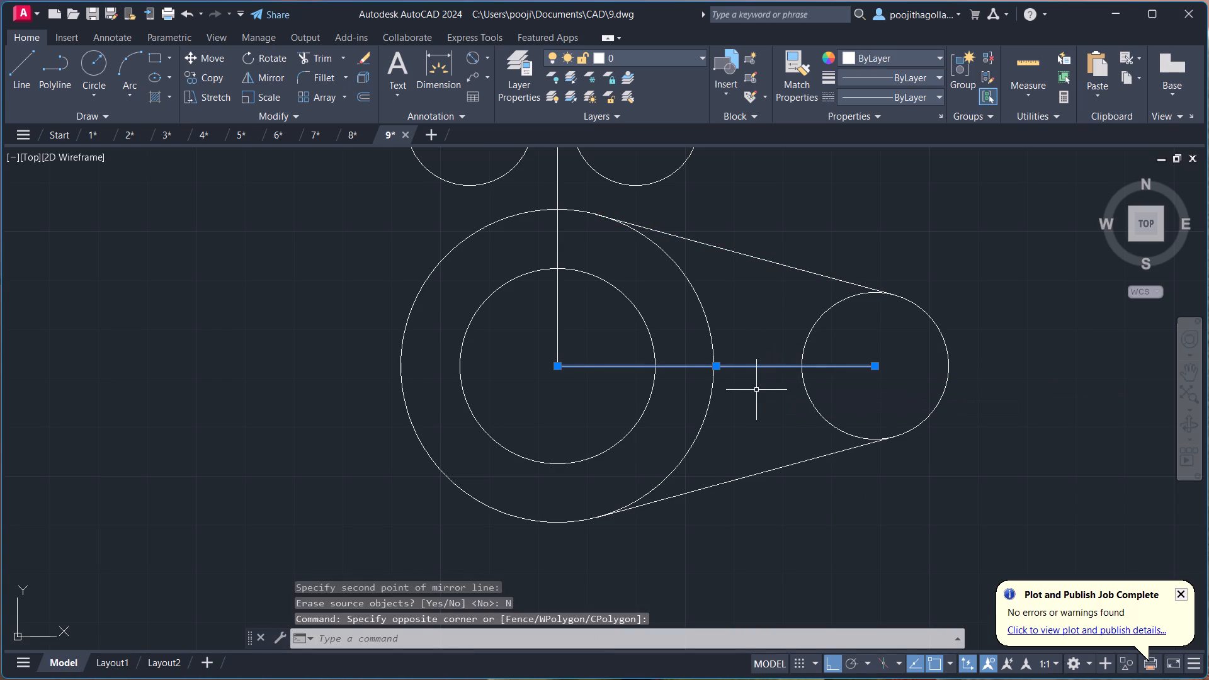
pyautogui.press('Delete')
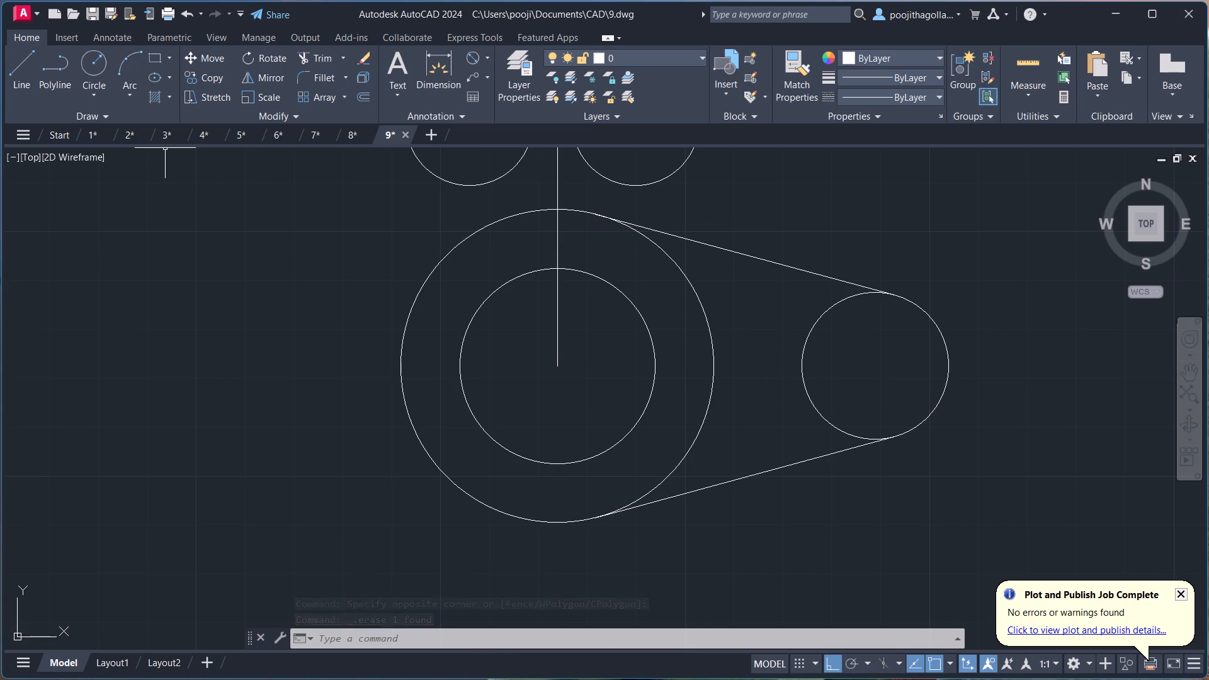
# Trim the inner arcs of the radius 15 and radius 32 circles between the two tangent lines.
pyautogui.write('tr')
pyautogui.press('Return')
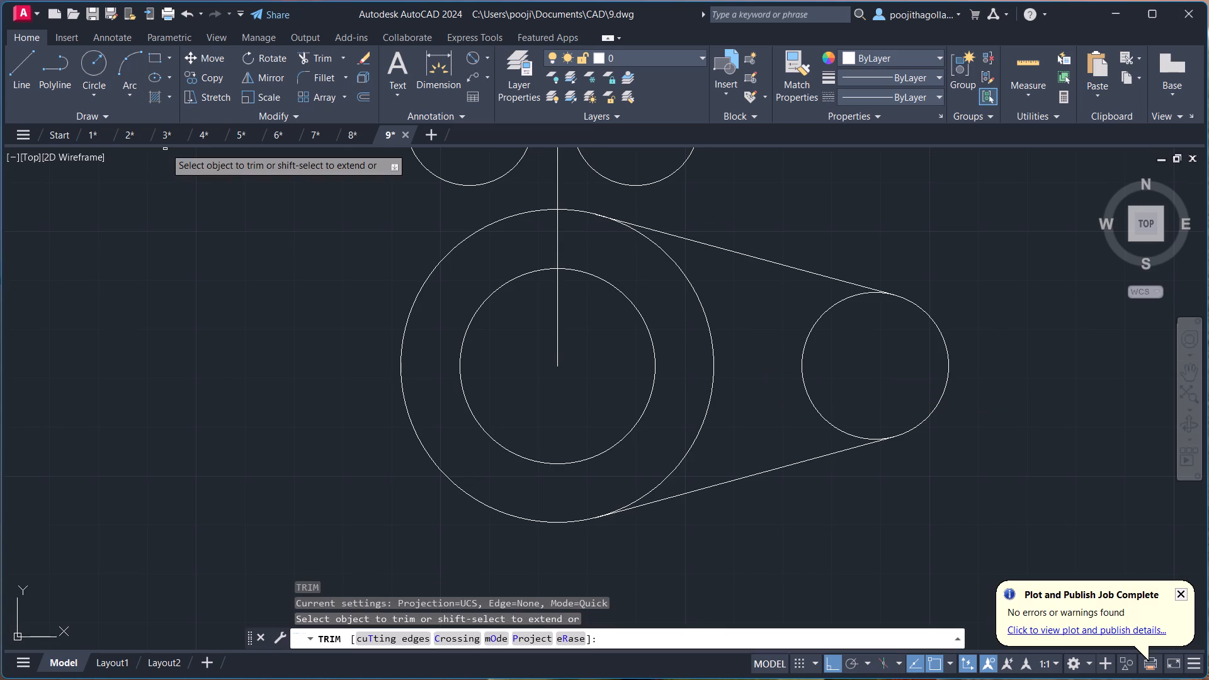
pyautogui.click(805, 349)
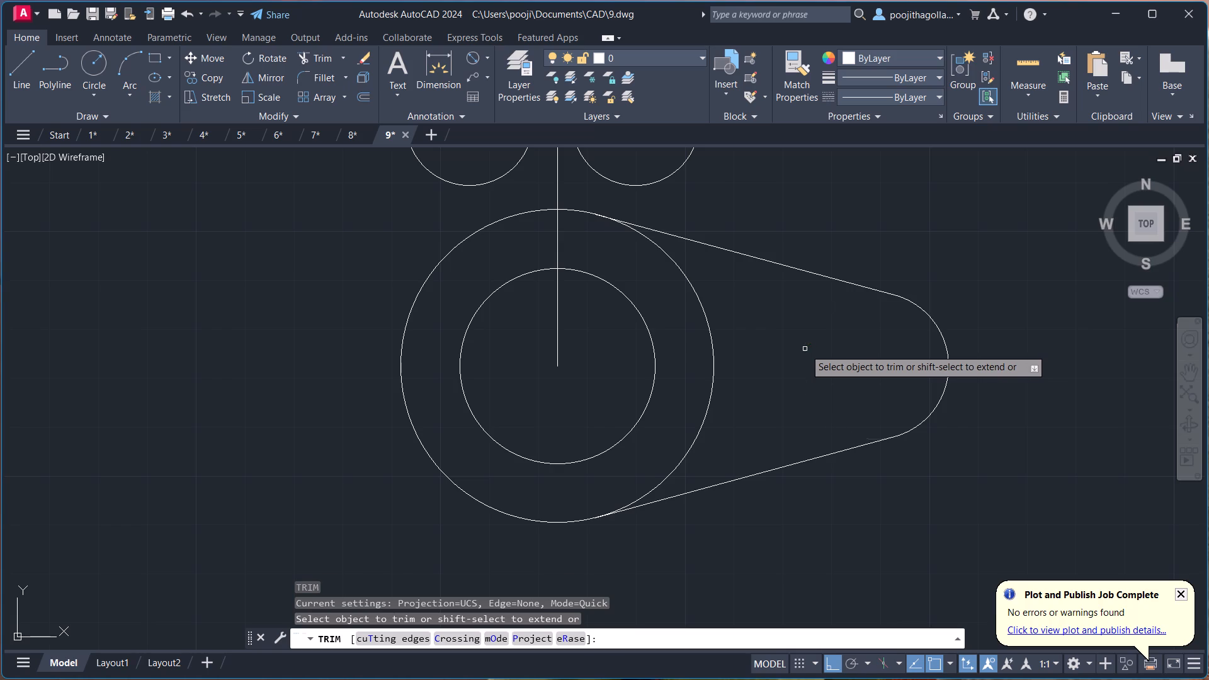
pyautogui.press('Escape')
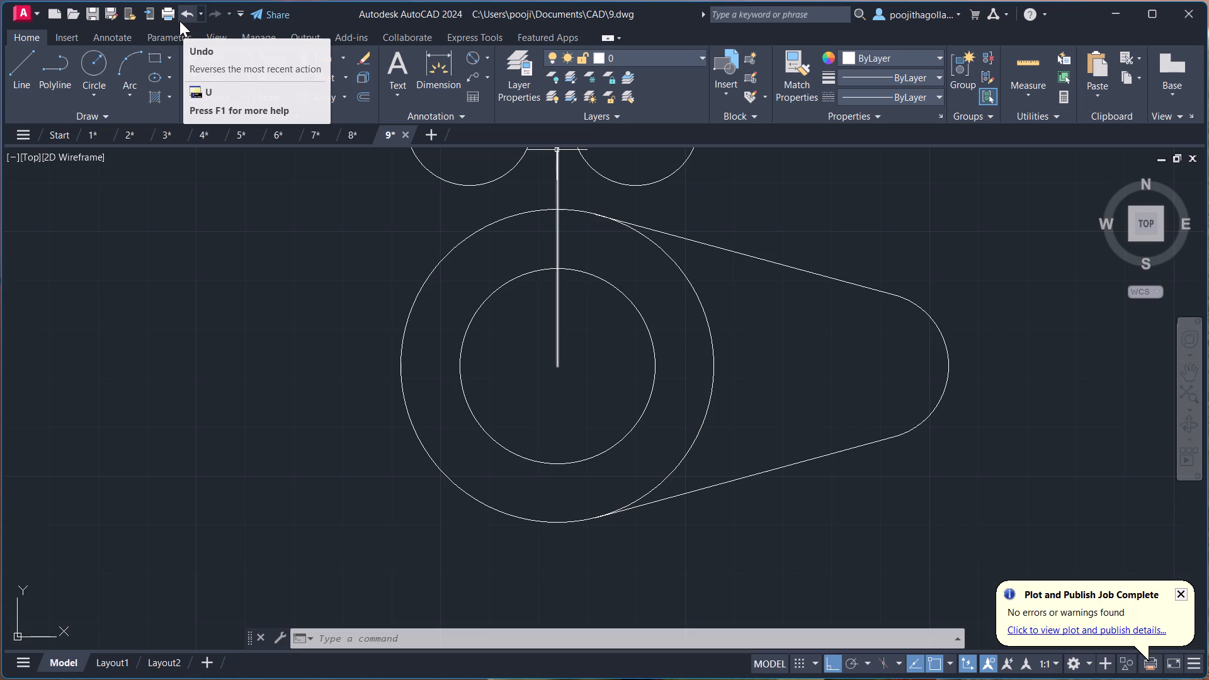
pyautogui.write('tr')
pyautogui.press('Return')
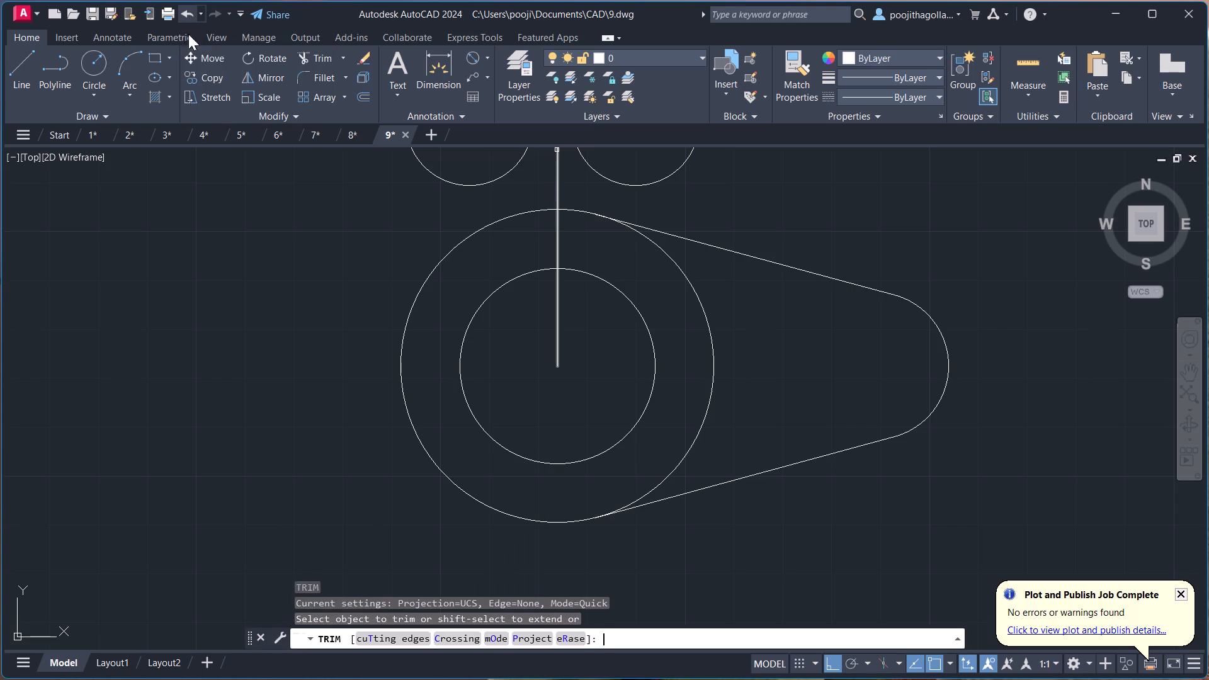
pyautogui.click(712, 343)
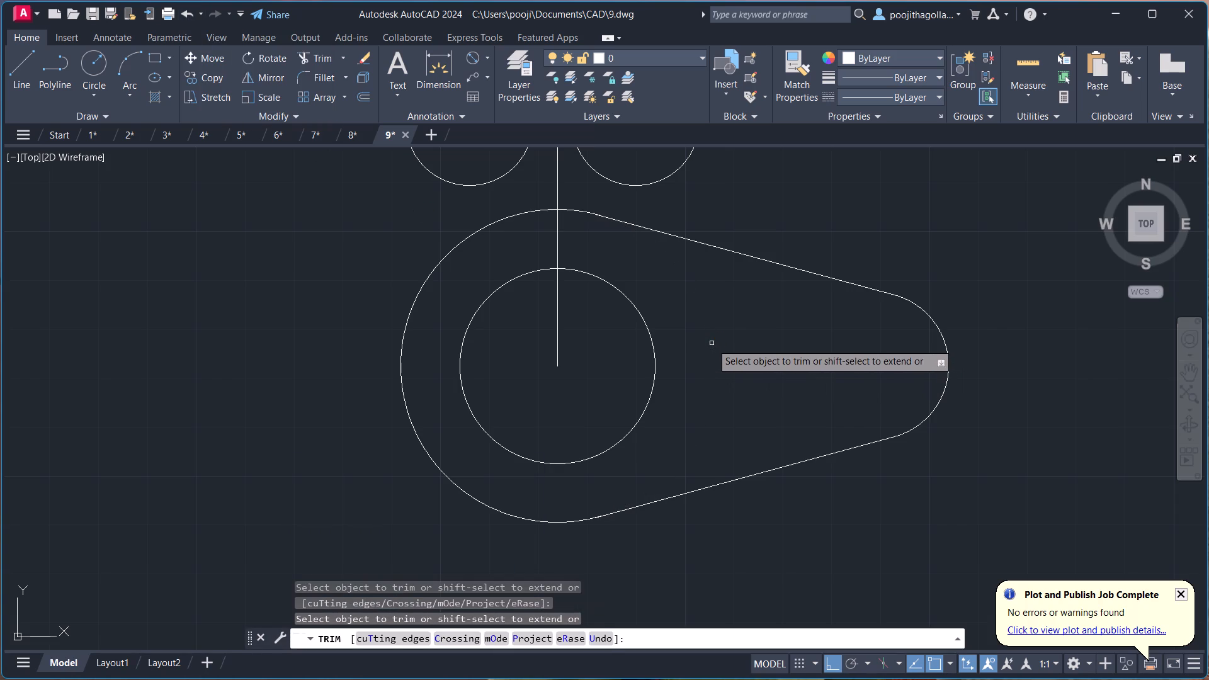
pyautogui.press('Escape')
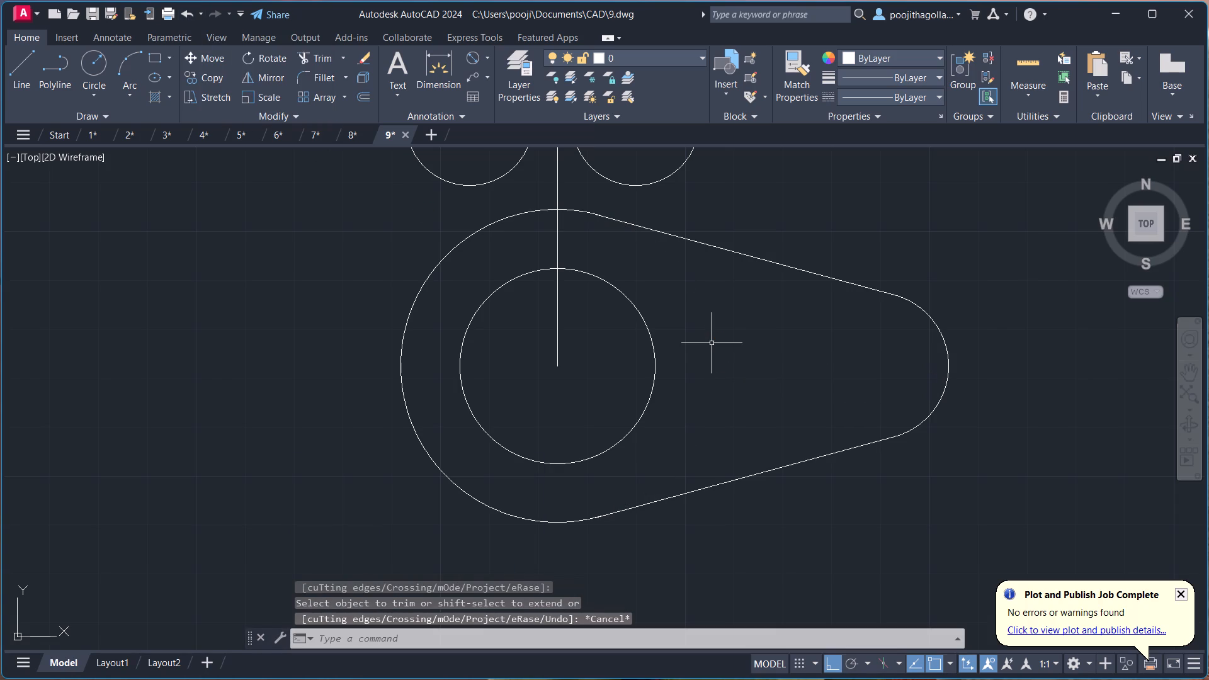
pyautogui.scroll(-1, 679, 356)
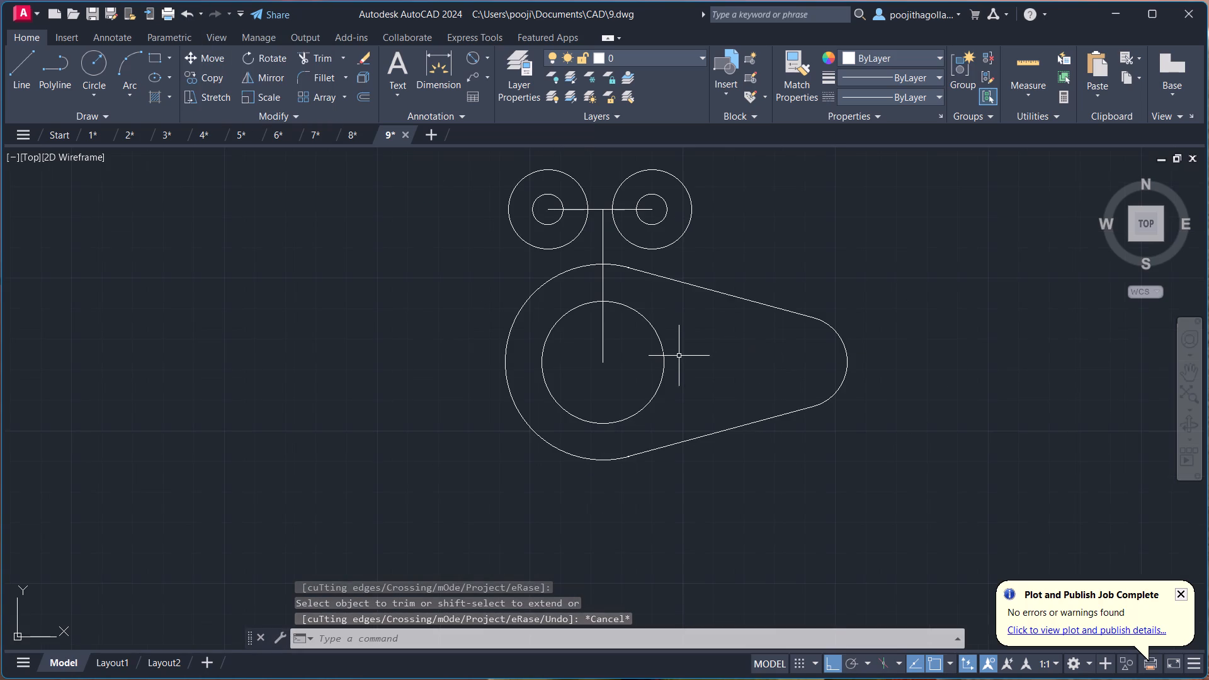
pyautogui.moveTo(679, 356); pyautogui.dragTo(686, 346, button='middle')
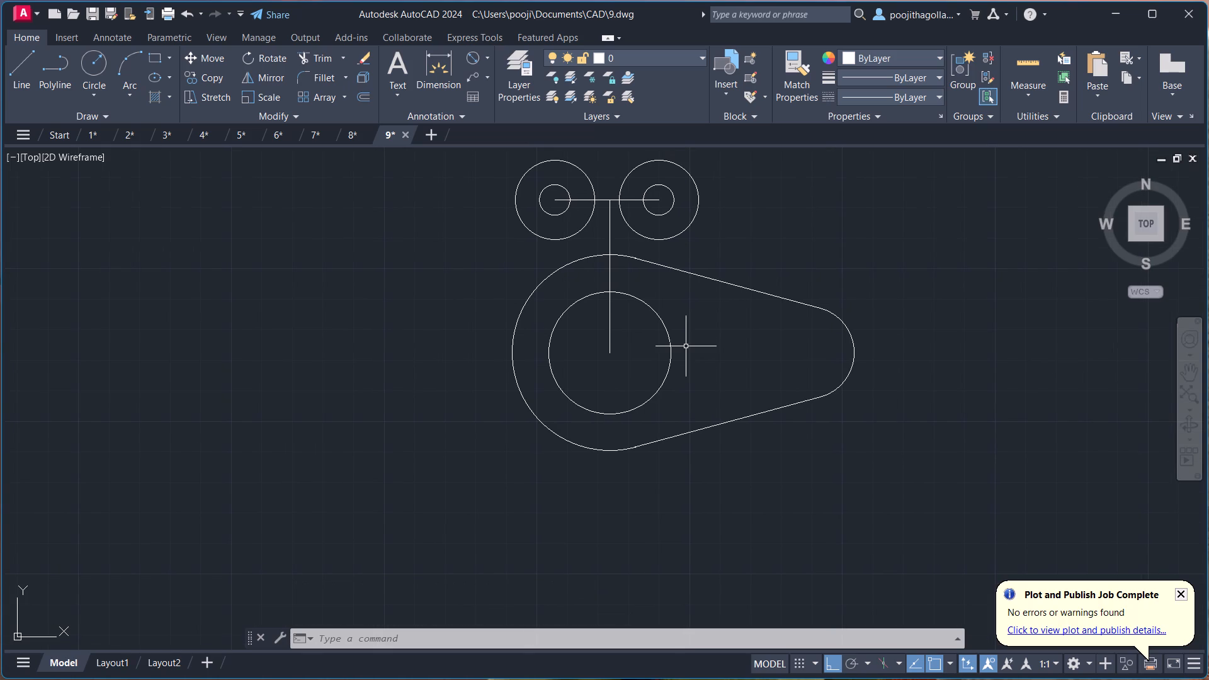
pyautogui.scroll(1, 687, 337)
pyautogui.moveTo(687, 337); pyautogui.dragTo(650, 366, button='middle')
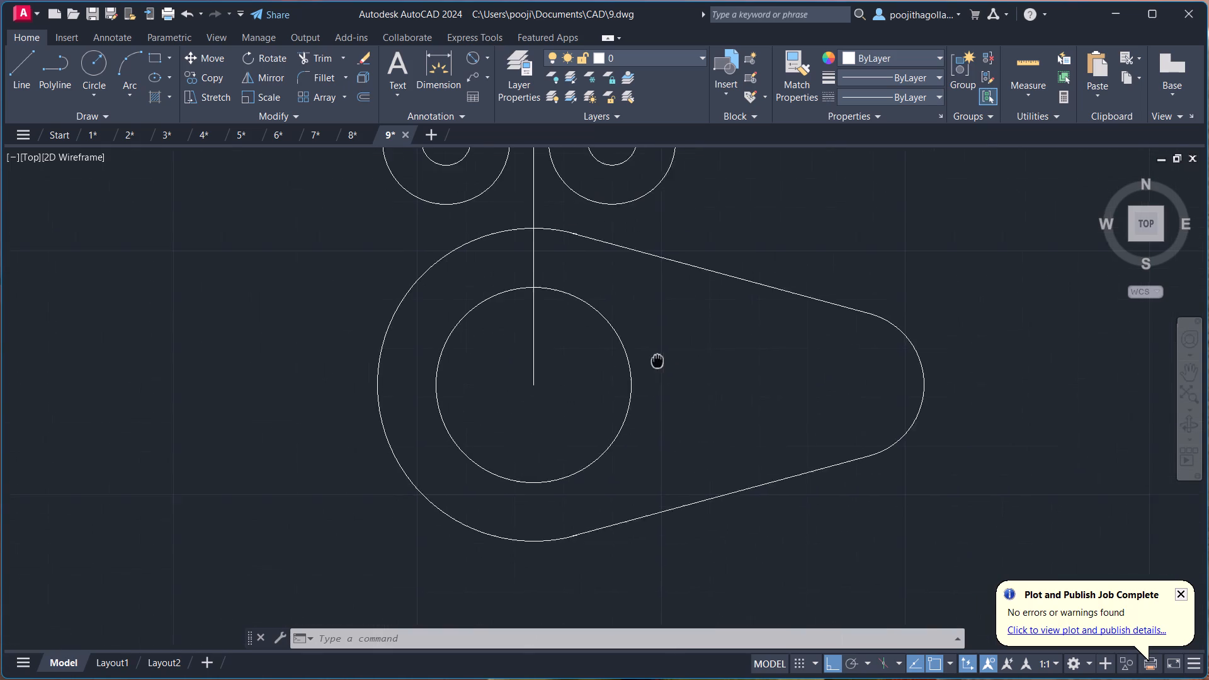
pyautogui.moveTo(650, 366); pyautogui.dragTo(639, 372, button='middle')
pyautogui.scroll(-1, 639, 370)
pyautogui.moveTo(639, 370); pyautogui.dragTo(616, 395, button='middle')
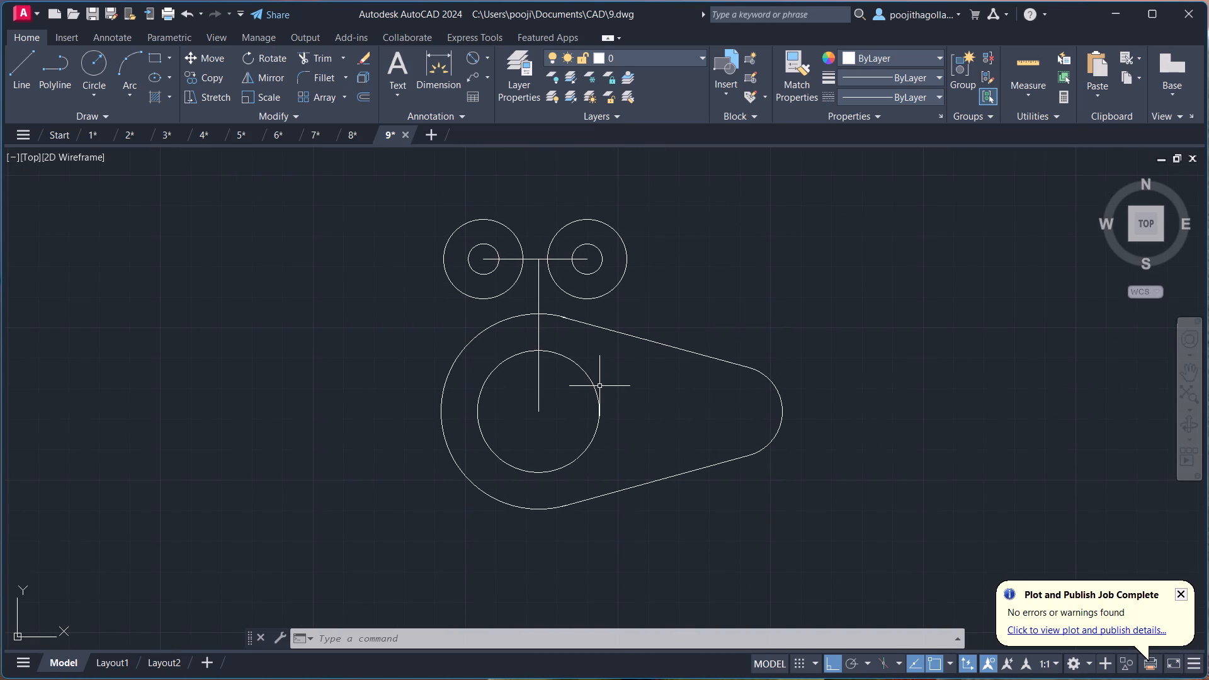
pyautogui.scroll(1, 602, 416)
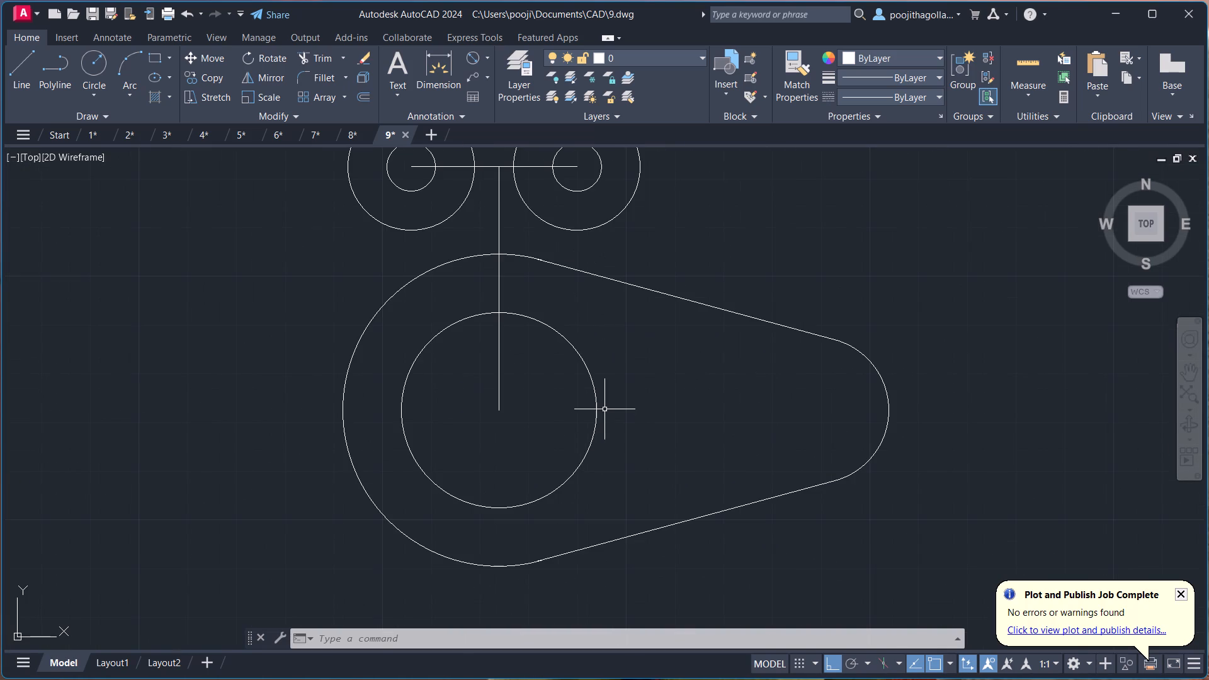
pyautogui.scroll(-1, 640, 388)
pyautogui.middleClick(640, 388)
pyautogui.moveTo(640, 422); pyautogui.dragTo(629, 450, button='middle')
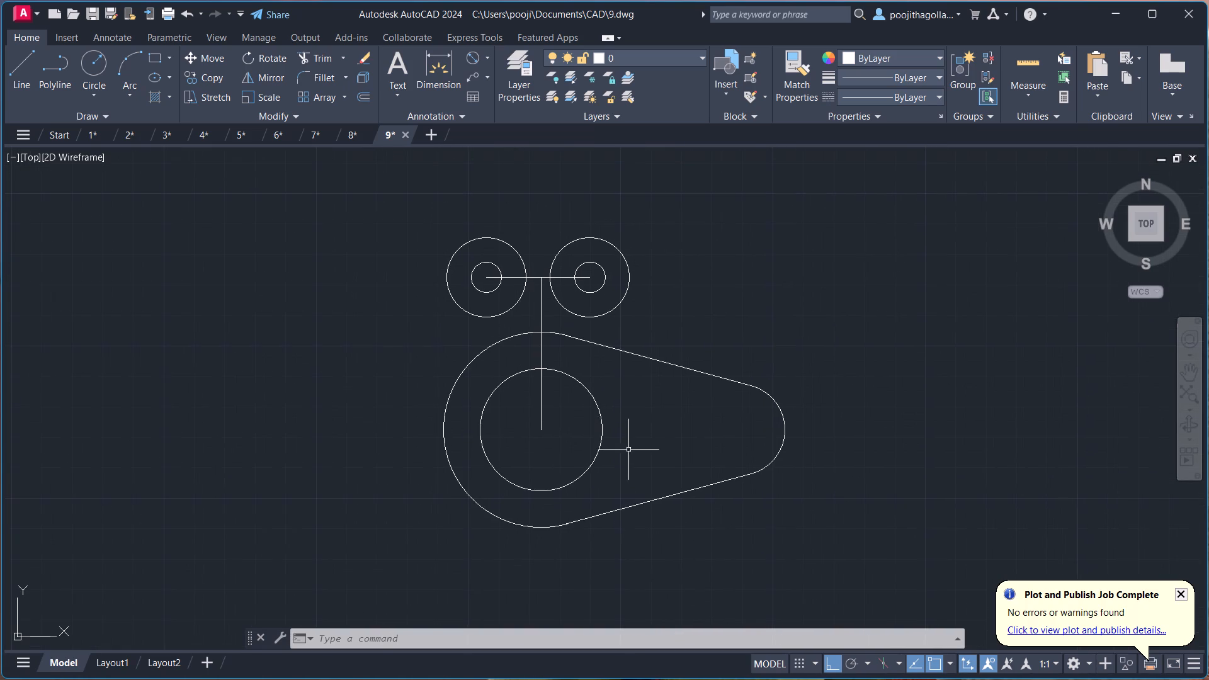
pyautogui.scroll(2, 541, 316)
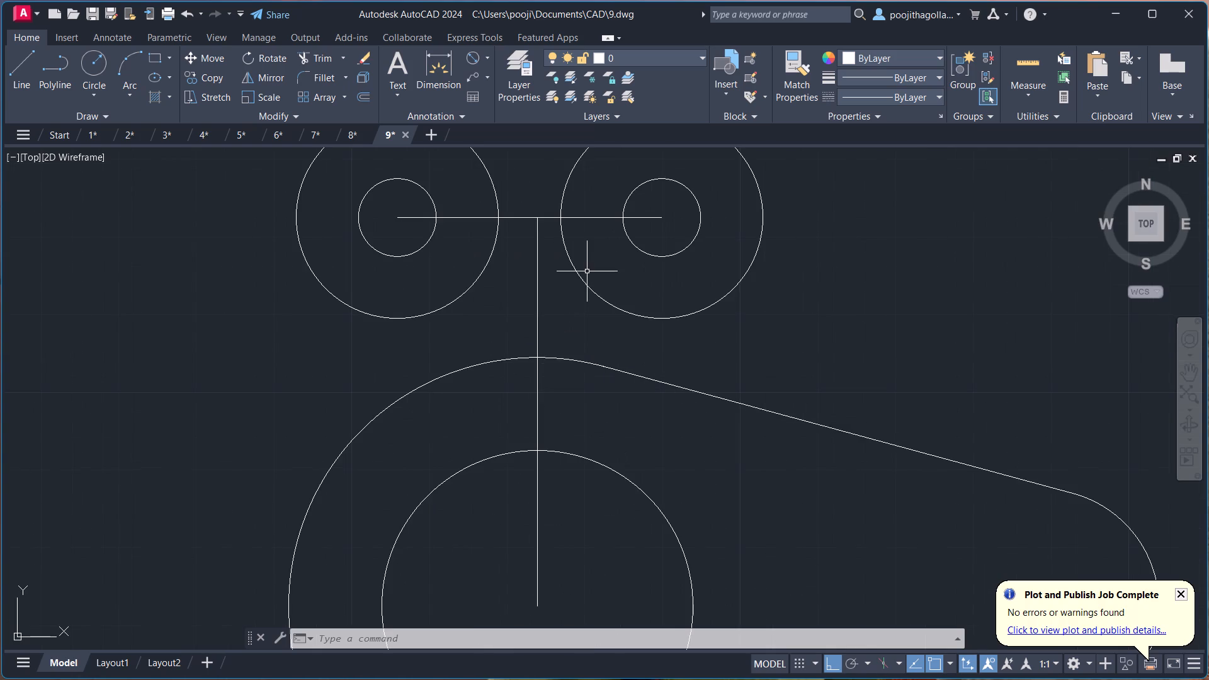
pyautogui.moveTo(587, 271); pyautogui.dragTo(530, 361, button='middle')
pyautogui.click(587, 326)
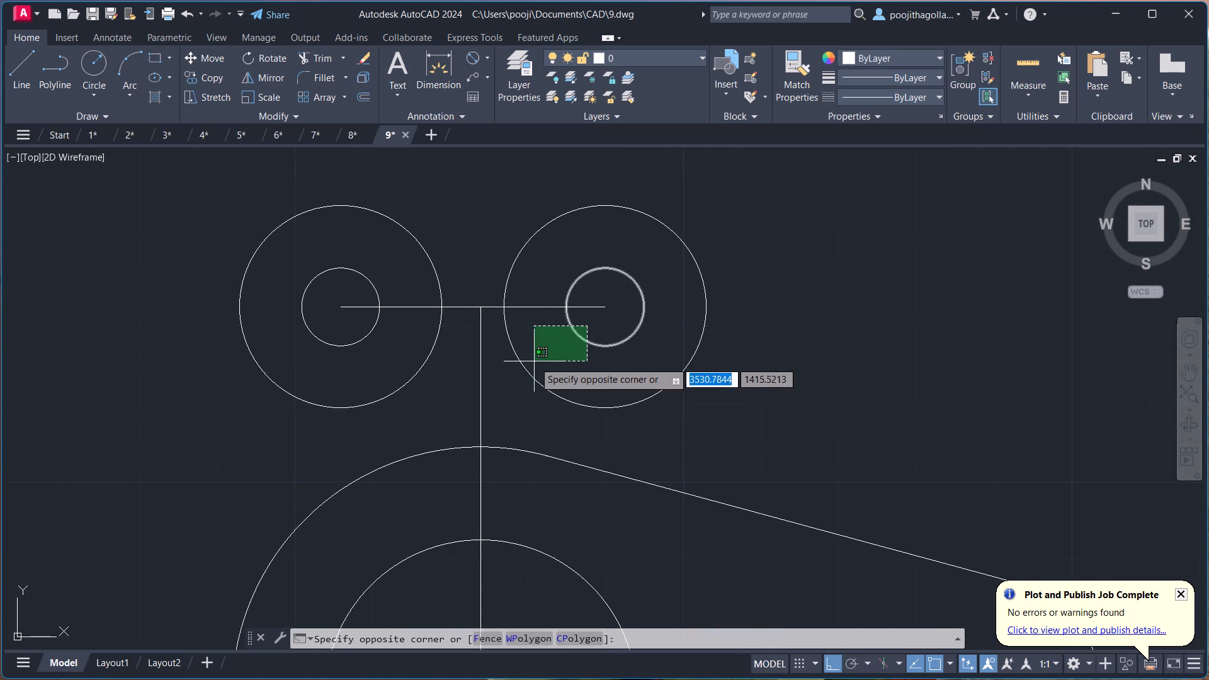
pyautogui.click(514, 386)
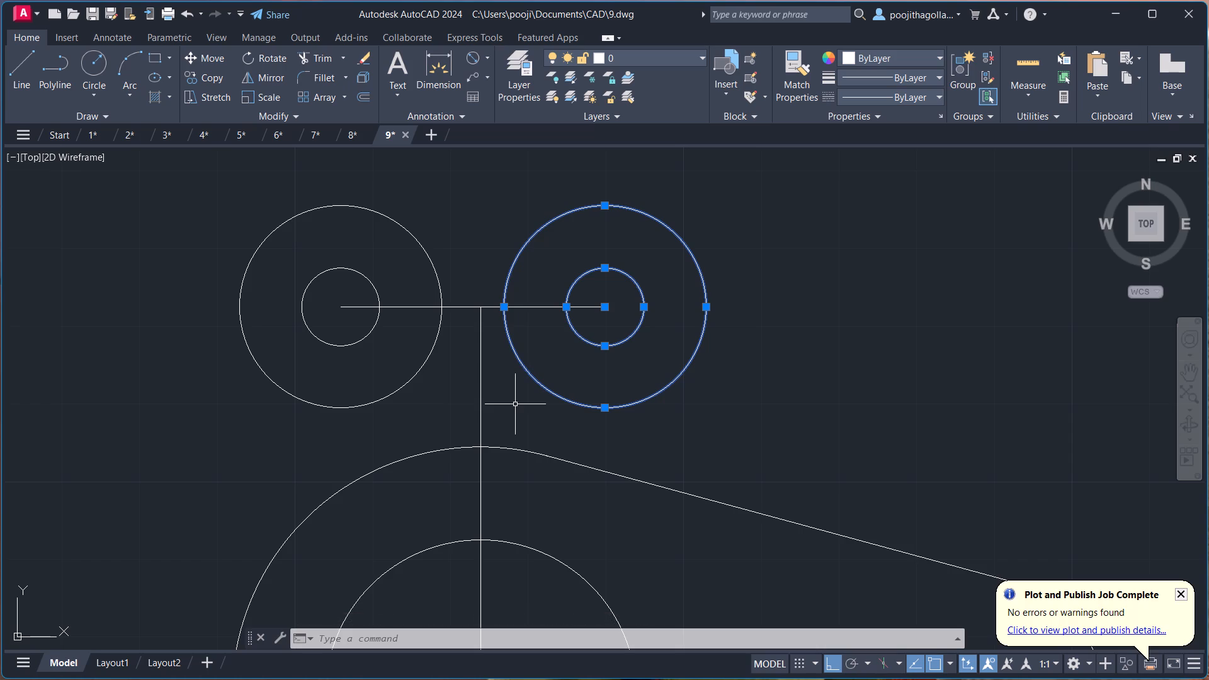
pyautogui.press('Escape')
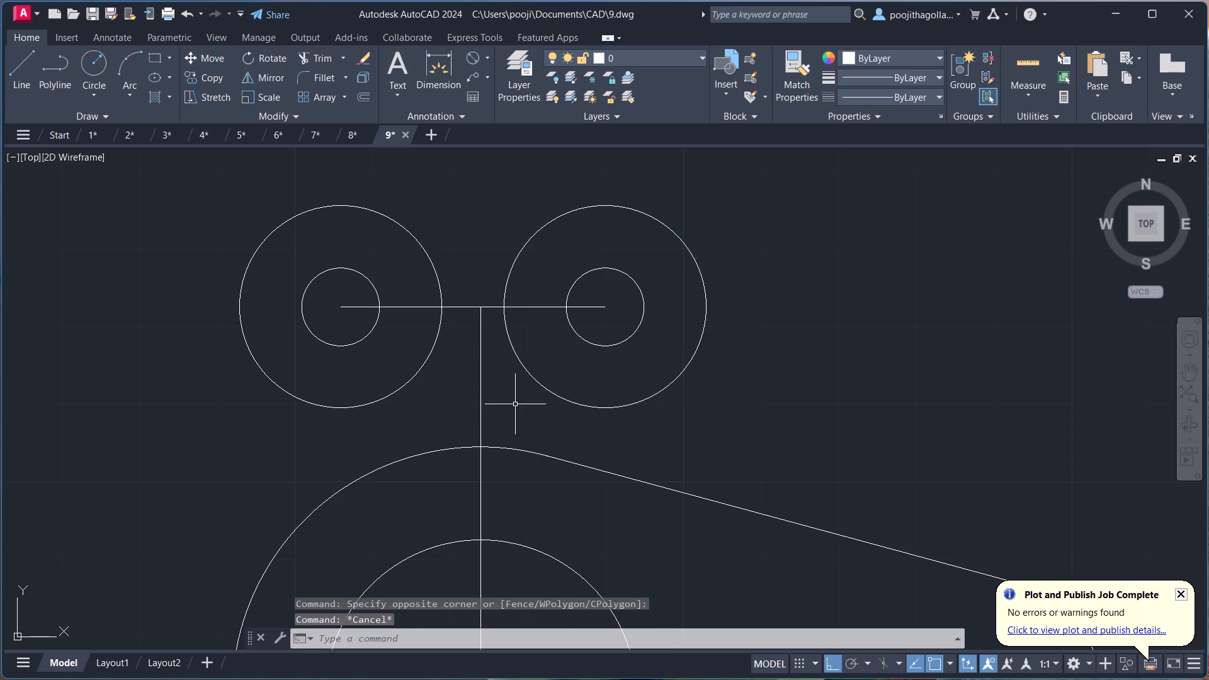
# Draw an 18-unit horizontal line rightward from the top of the vertical centre line, followed by a downward segment about 17 units long.
pyautogui.press('l')
pyautogui.press('Return')
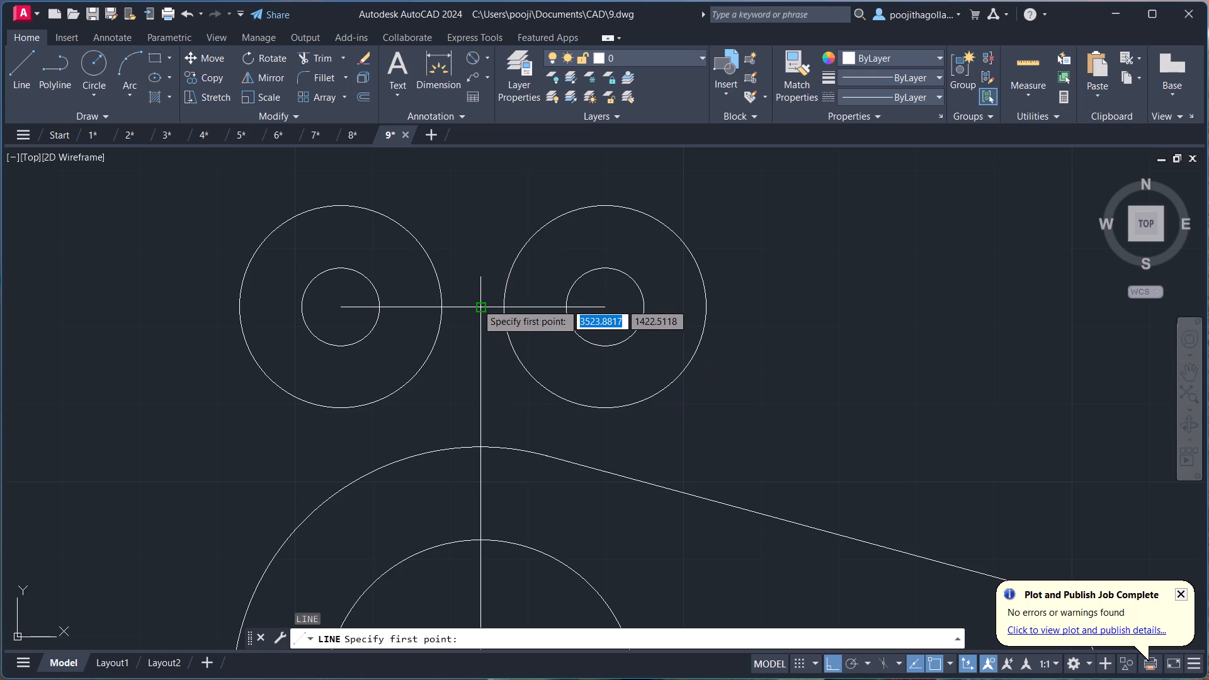
pyautogui.click(477, 303)
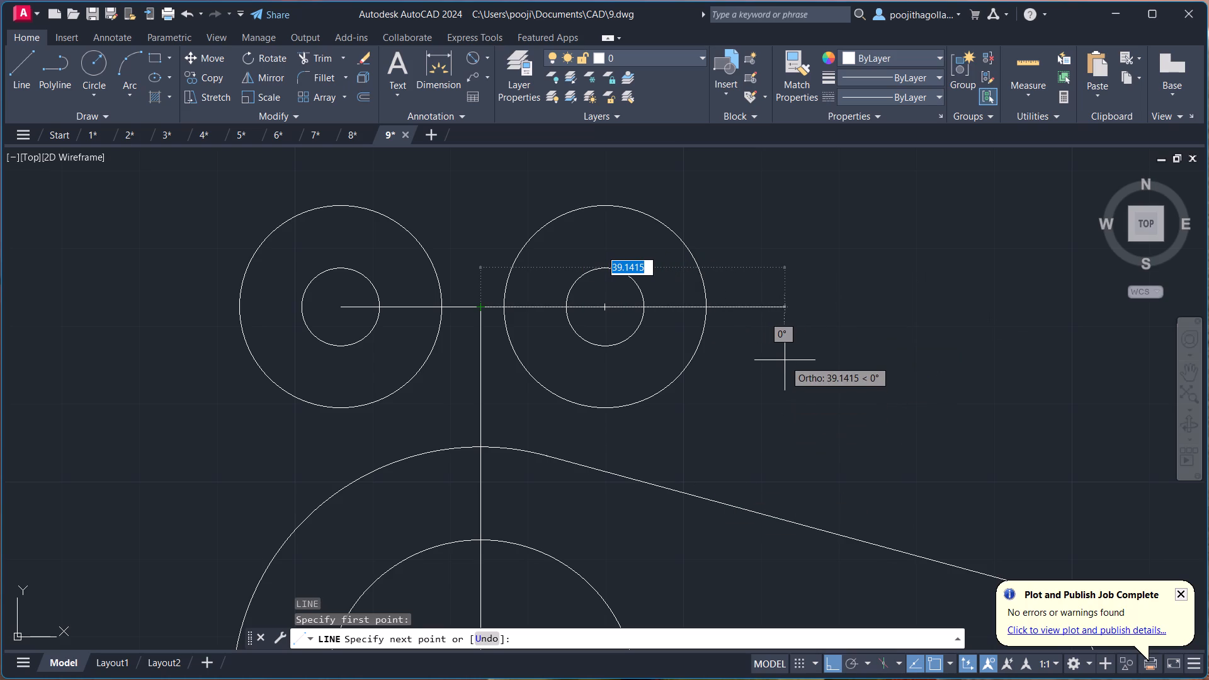
pyautogui.write('18')
pyautogui.press('Return')
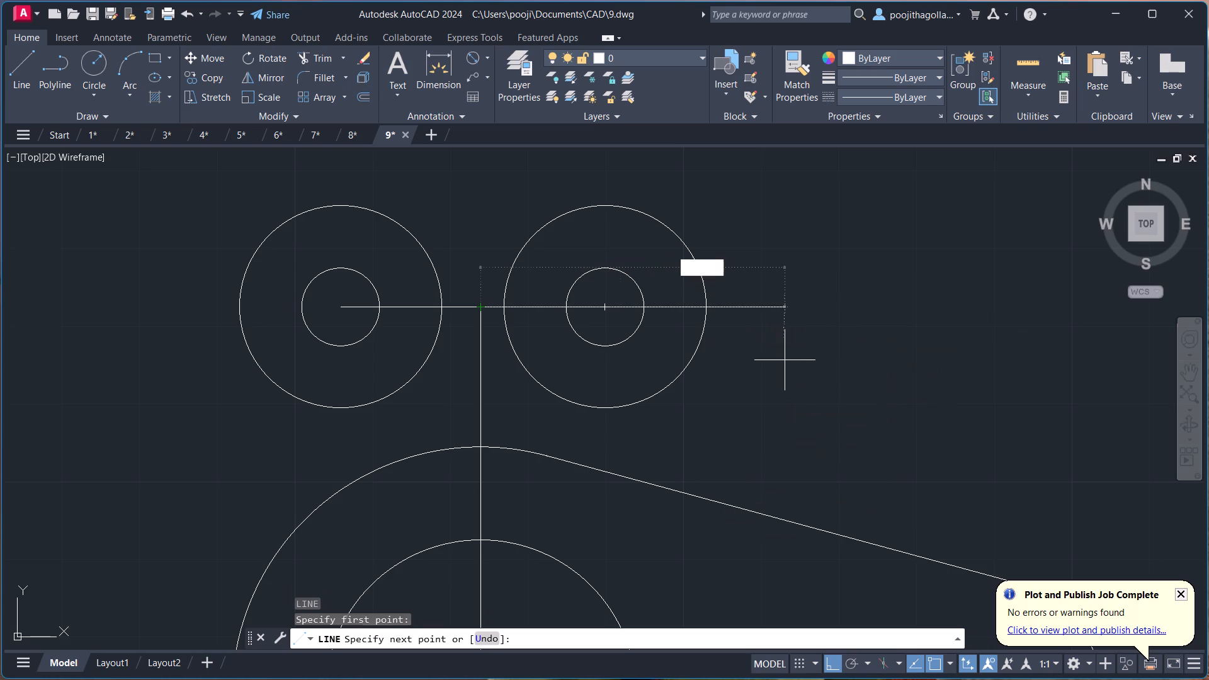
pyautogui.click(714, 440)
pyautogui.press('Escape')
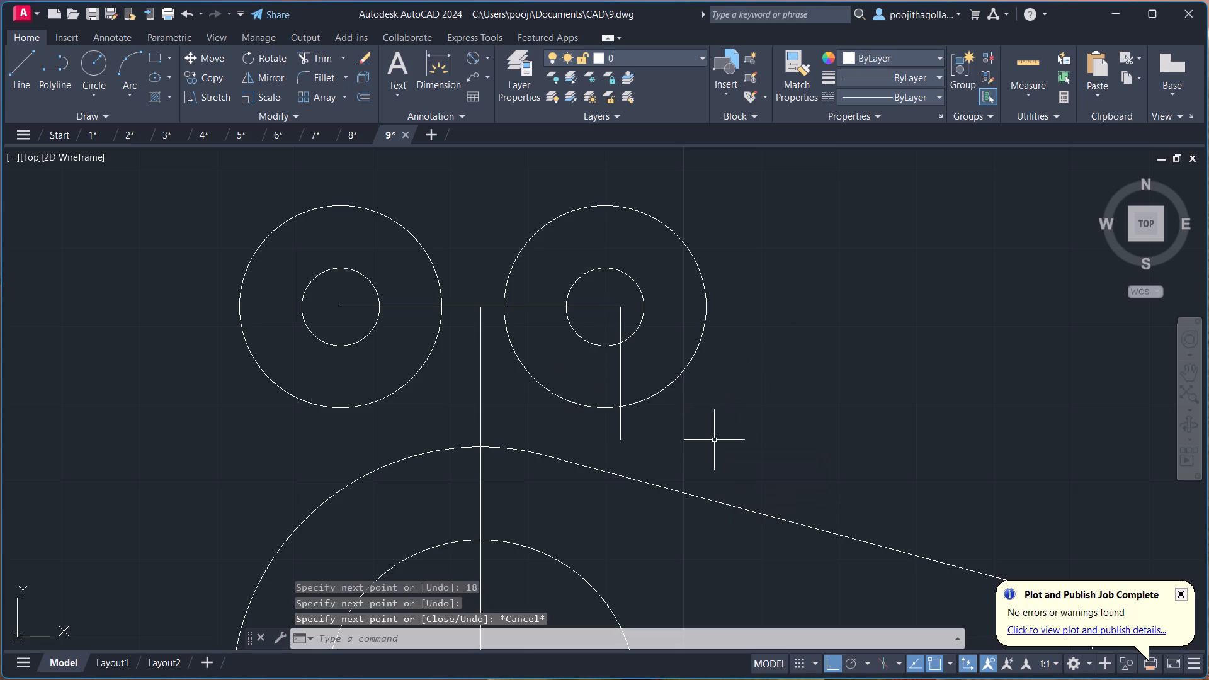
# Move the right-hand radius 5/13 circle pair from its centre to the far end of the 18-unit line.
pyautogui.click(650, 197)
pyautogui.click(615, 276)
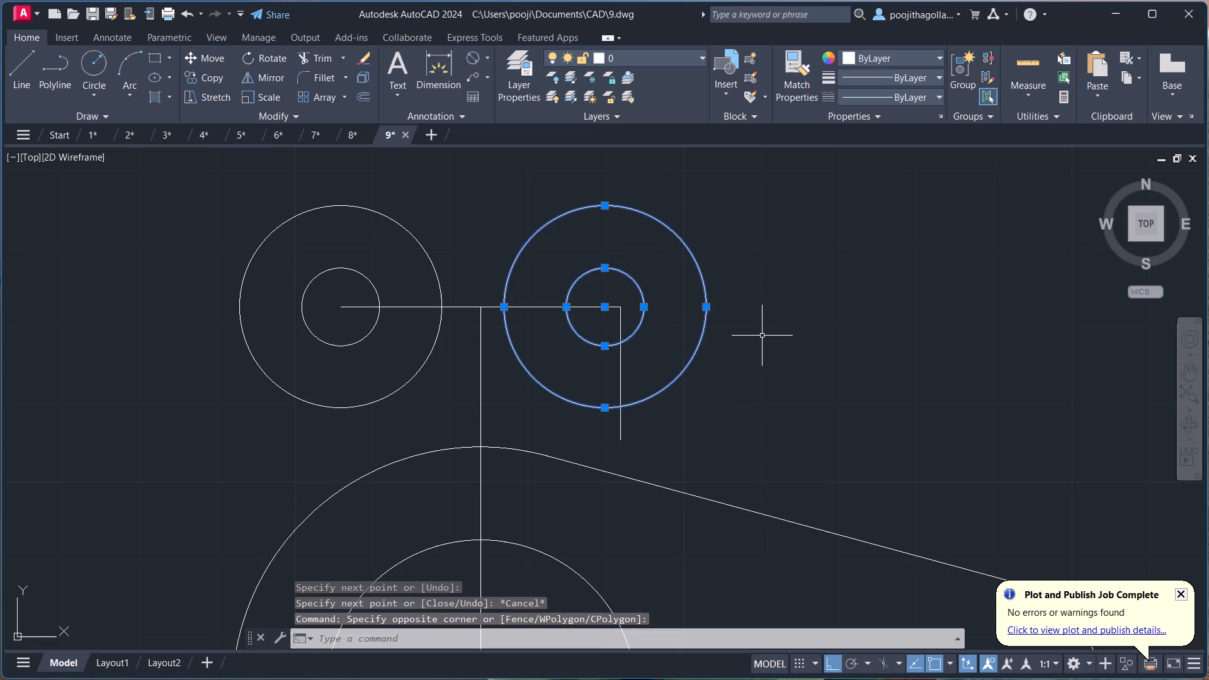
pyautogui.press('m')
pyautogui.press('Return')
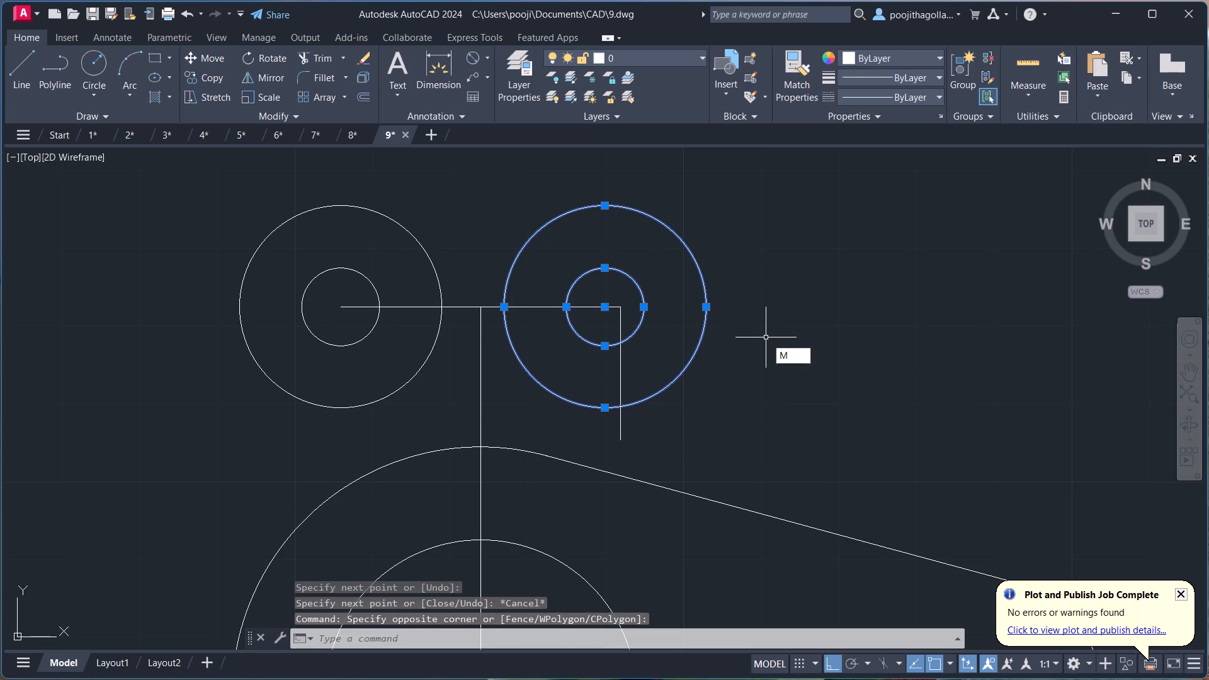
pyautogui.scroll(3, 657, 312)
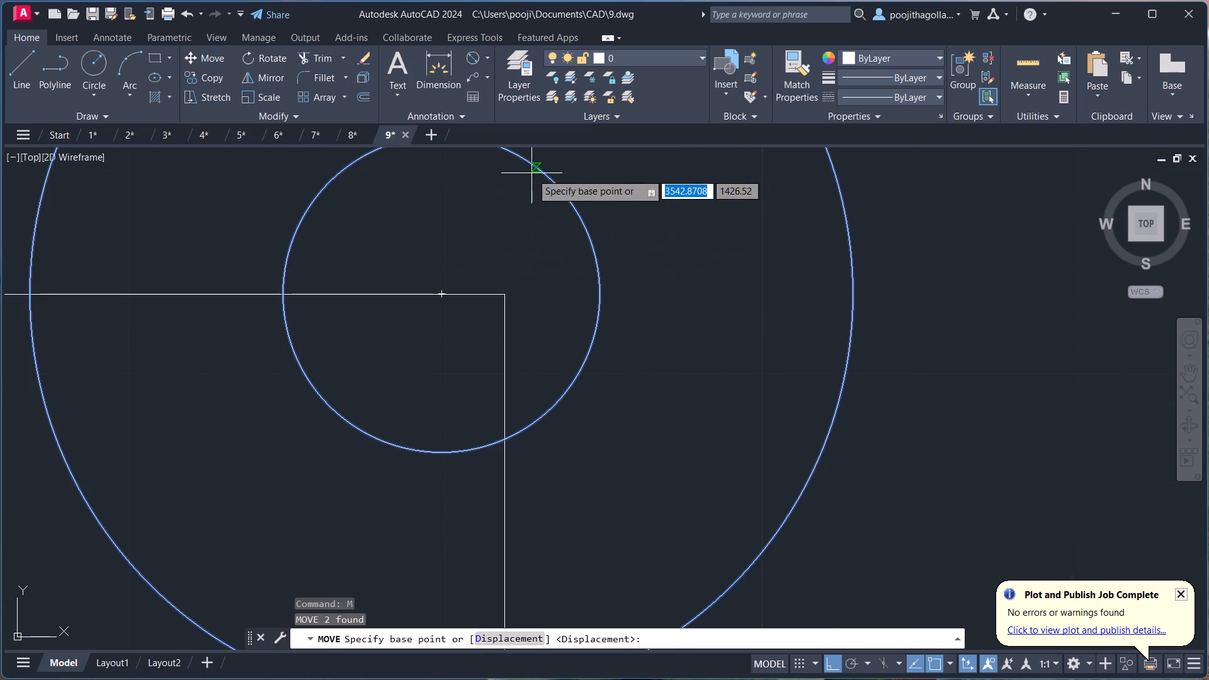
pyautogui.click(439, 298)
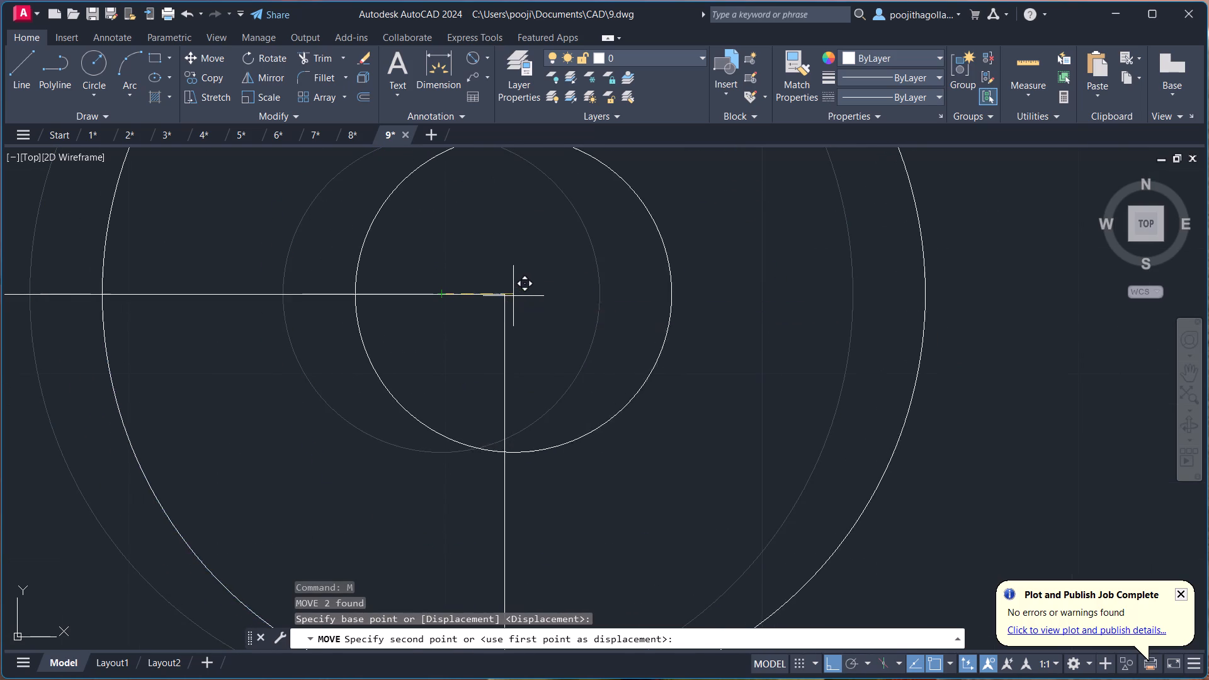
pyautogui.click(508, 298)
# Delete the 18-unit helper line and the vertical segment hanging from its end at the right-hand circle pair's centre.
pyautogui.scroll(-2, 540, 362)
pyautogui.moveTo(562, 434); pyautogui.dragTo(610, 369, button='middle')
pyautogui.click(601, 378)
pyautogui.click(537, 399)
pyautogui.moveTo(441, 252); pyautogui.dragTo(451, 264)
pyautogui.click(447, 297)
pyautogui.click(473, 273)
pyautogui.click(477, 268)
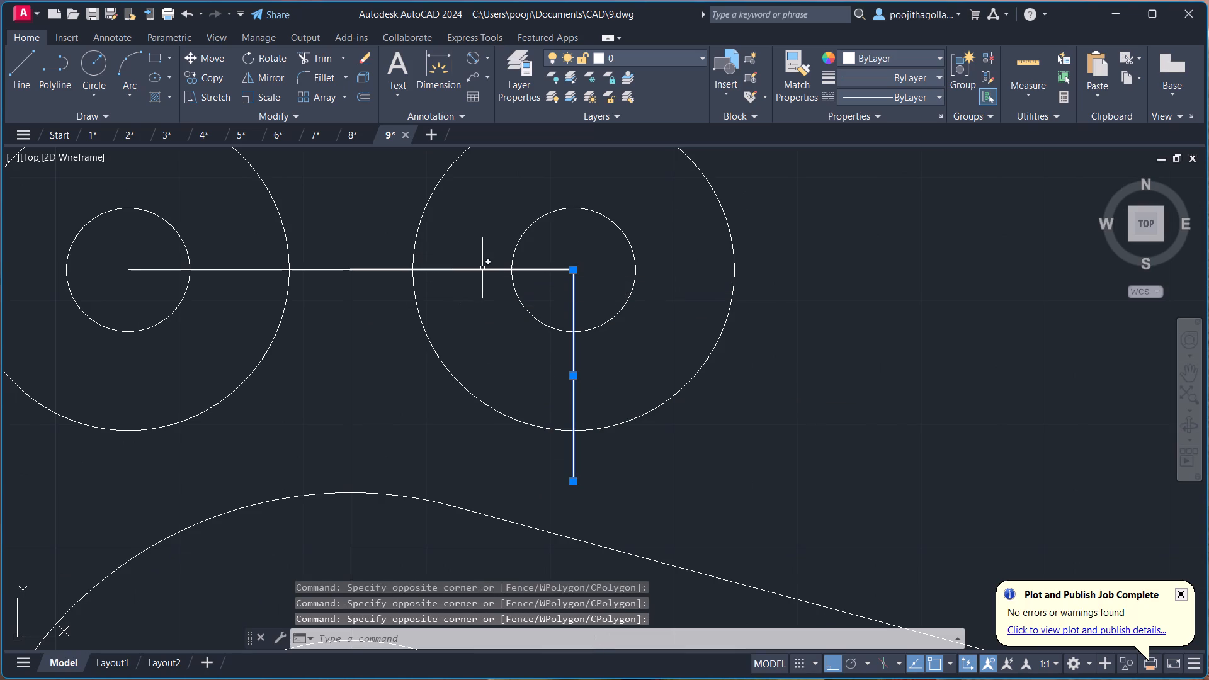
pyautogui.click(484, 268)
pyautogui.press('Delete')
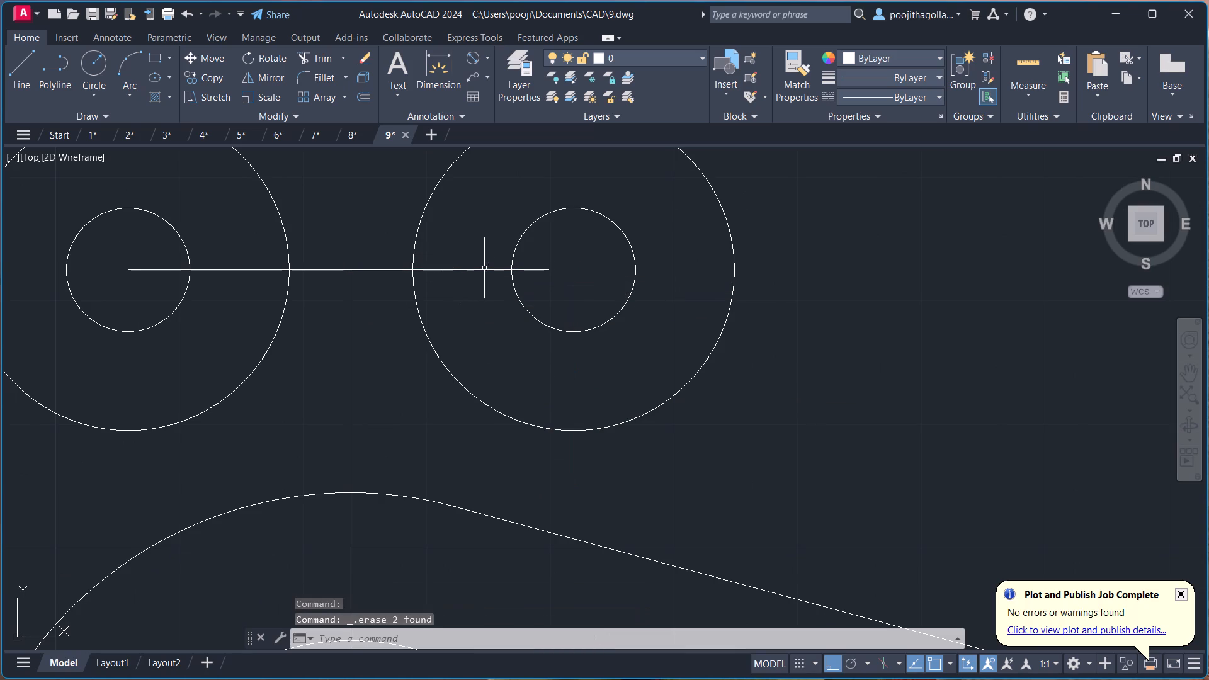
# Draw a vertical line down from the right side of the right-hand radius 13 circle, crossing the upper tangent line.
pyautogui.scroll(-2, 468, 267)
pyautogui.moveTo(480, 293); pyautogui.dragTo(560, 256, button='middle')
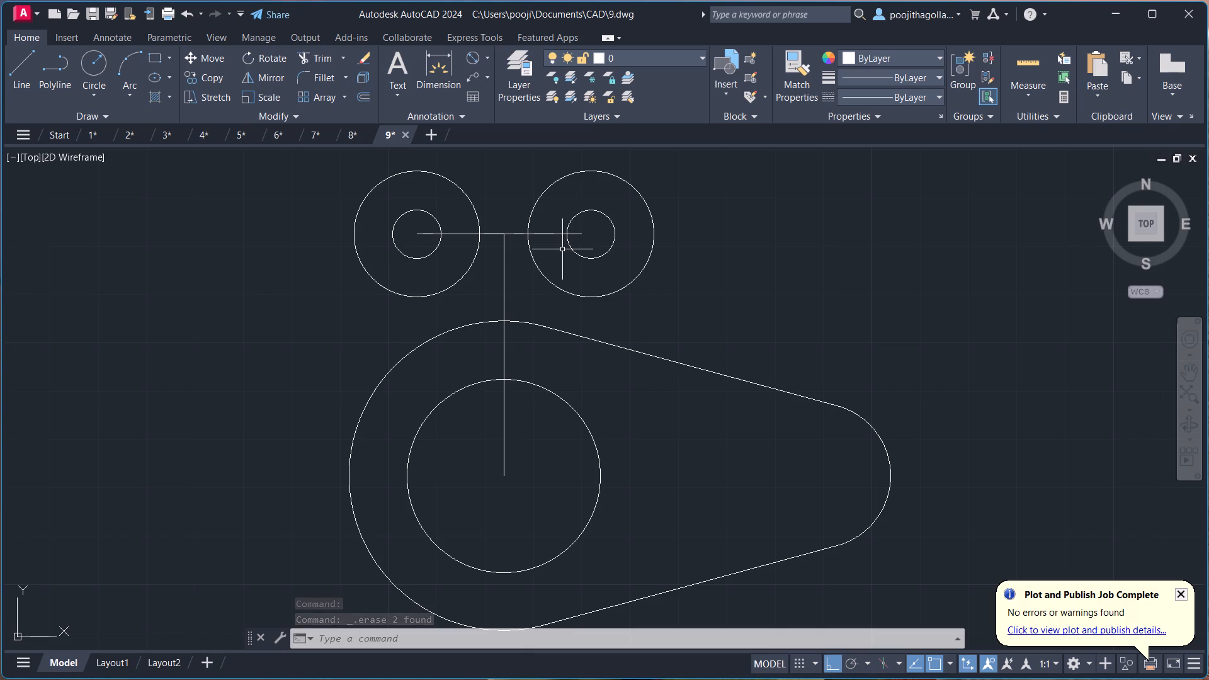
pyautogui.press('l')
pyautogui.press('Return')
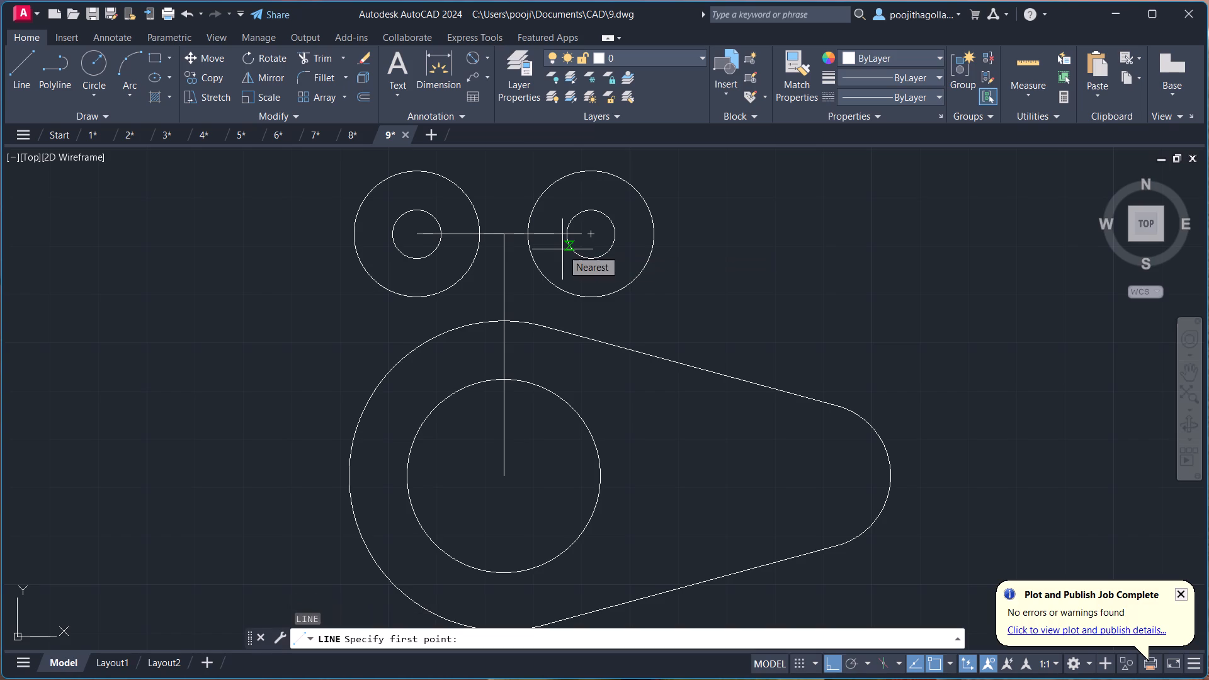
pyautogui.click(655, 237)
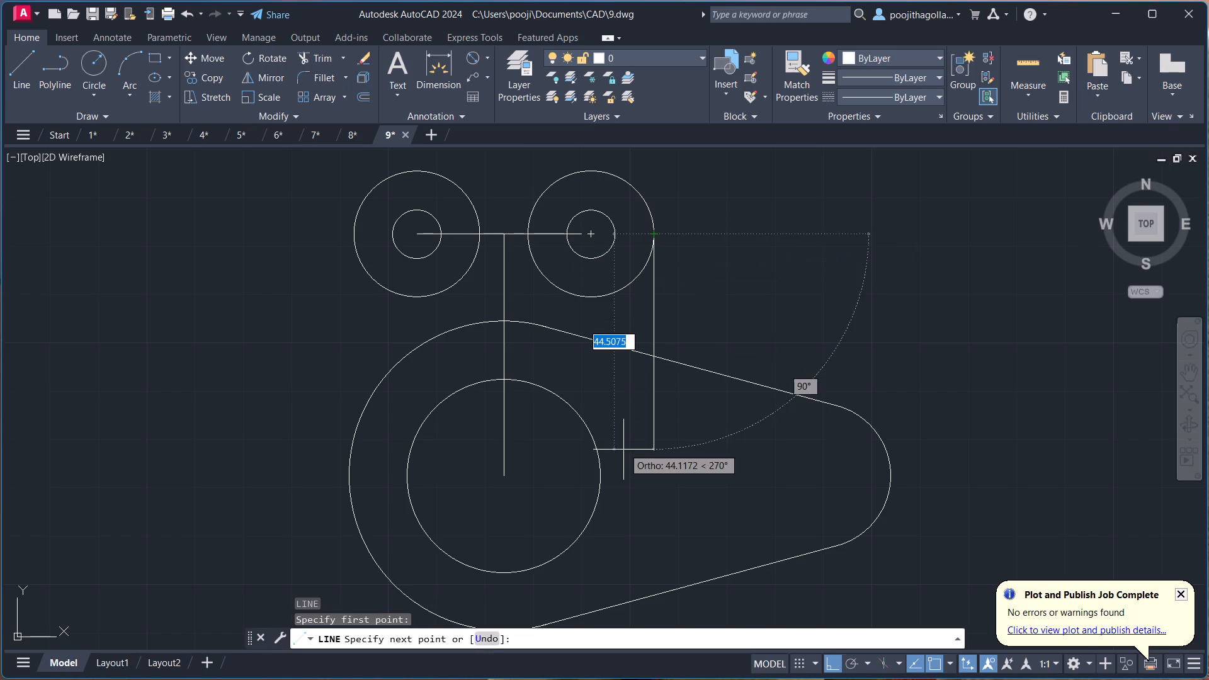
pyautogui.click(652, 378)
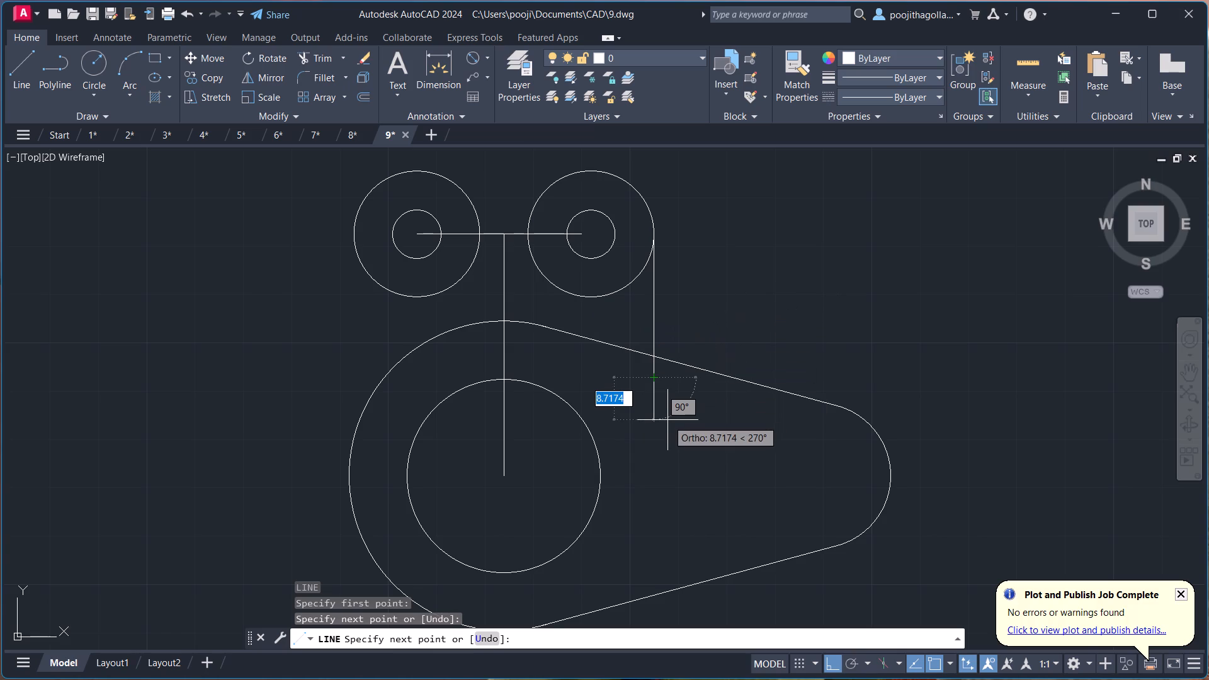
pyautogui.press('Escape')
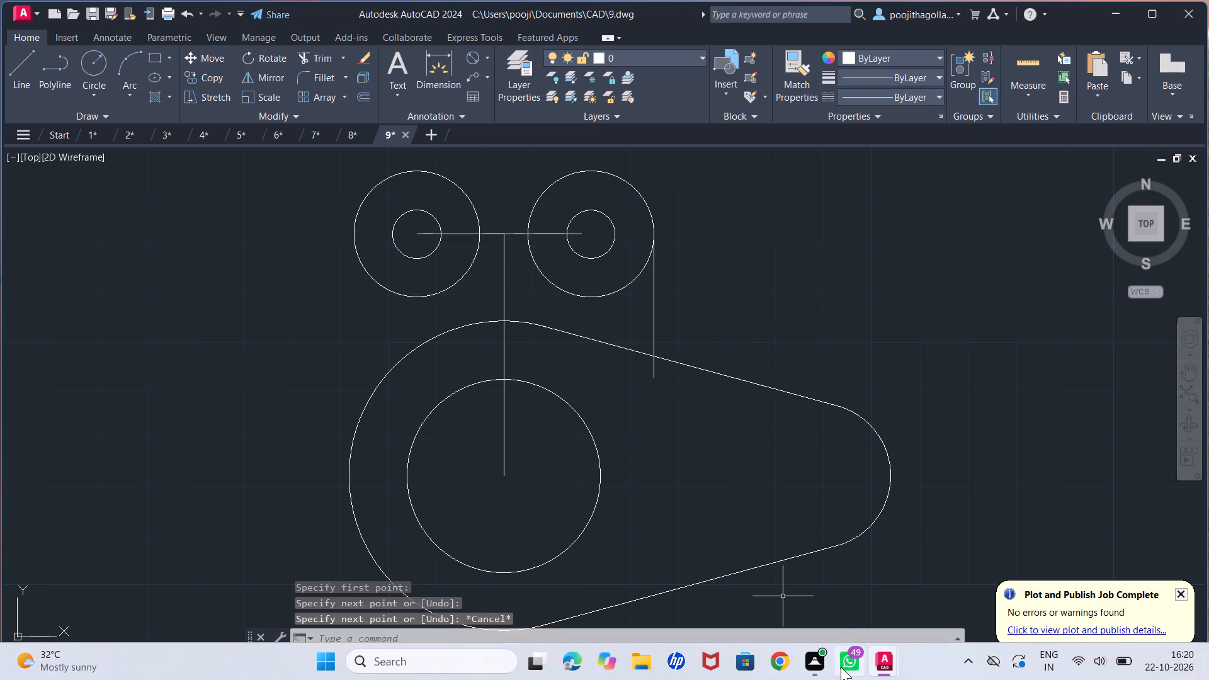
# Draw a radius 12 circle tangent to the left sides of the radius 32 arc and the left-hand radius 13 circle.
pyautogui.moveTo(603, 358); pyautogui.dragTo(733, 361, button='middle')
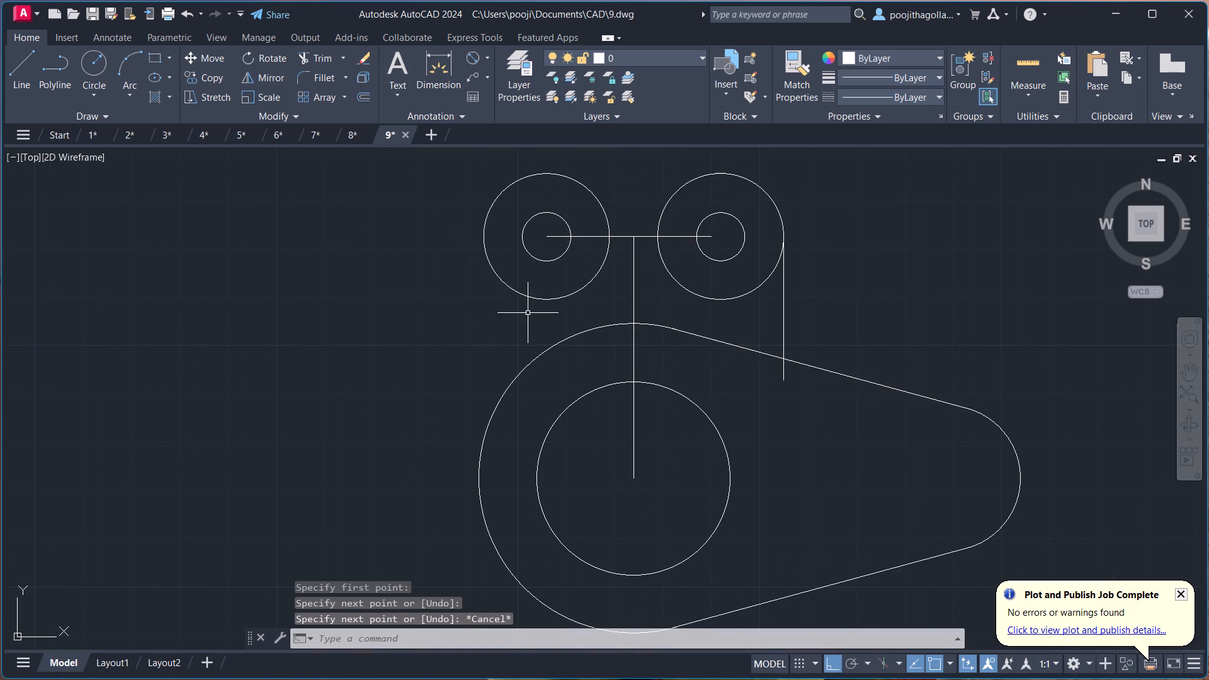
pyautogui.click(109, 69)
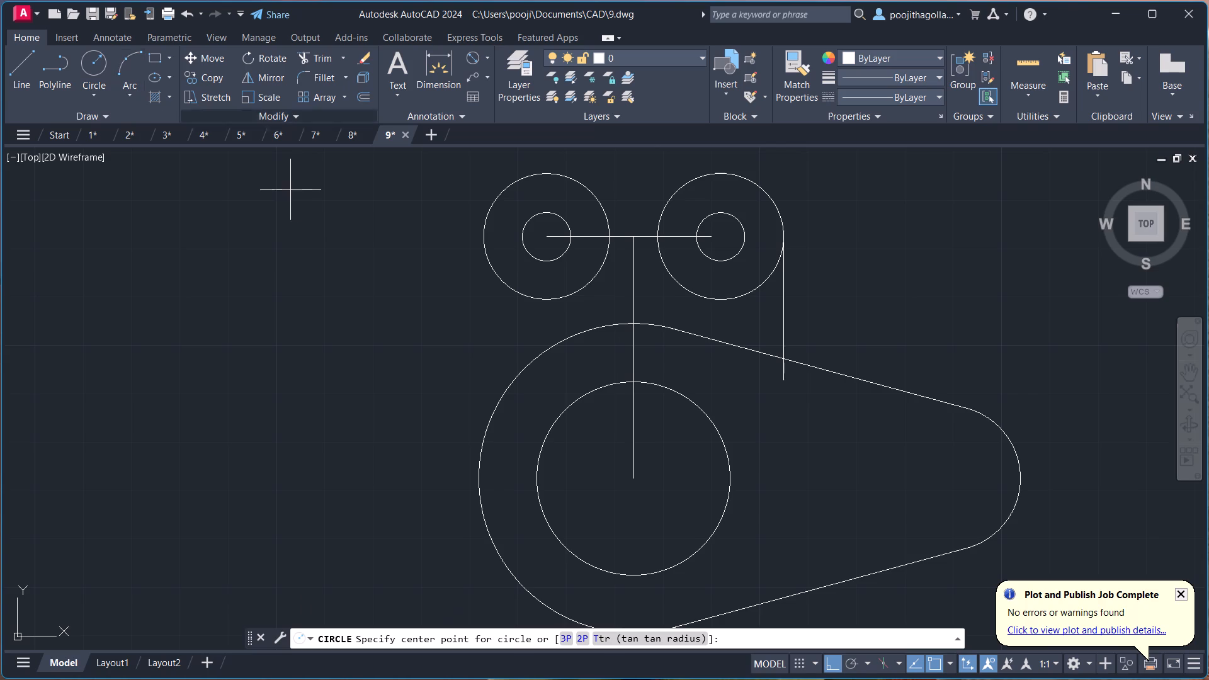
pyautogui.click(648, 642)
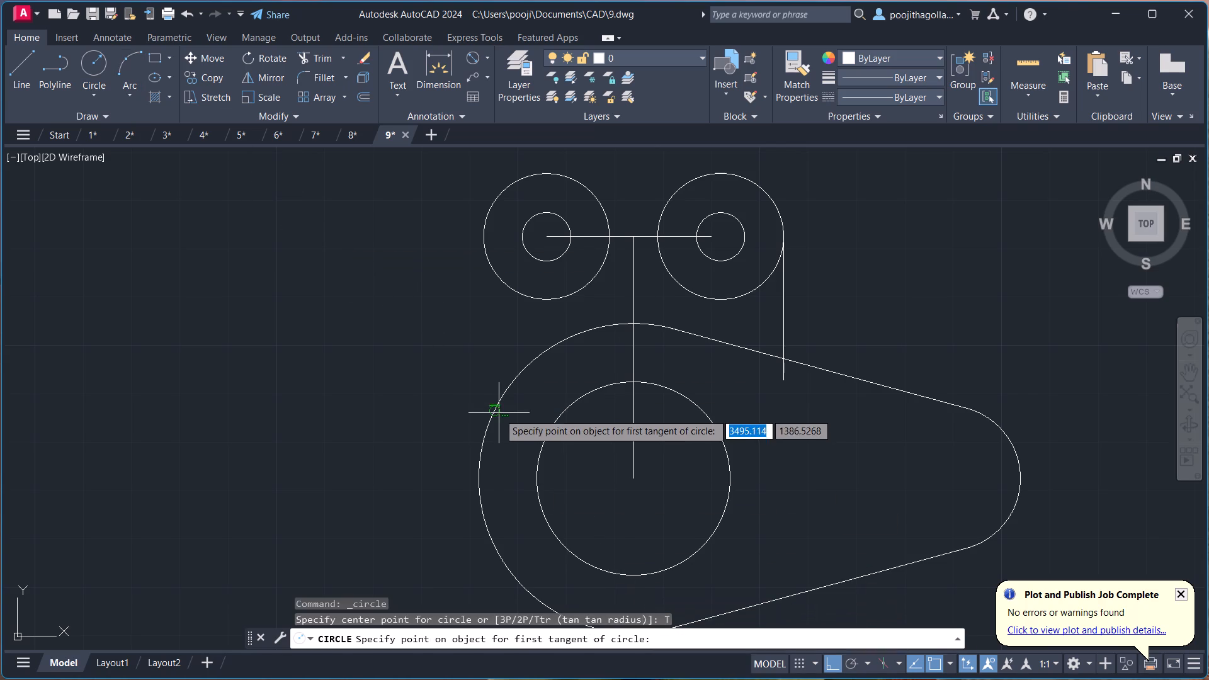
pyautogui.click(516, 381)
pyautogui.click(507, 293)
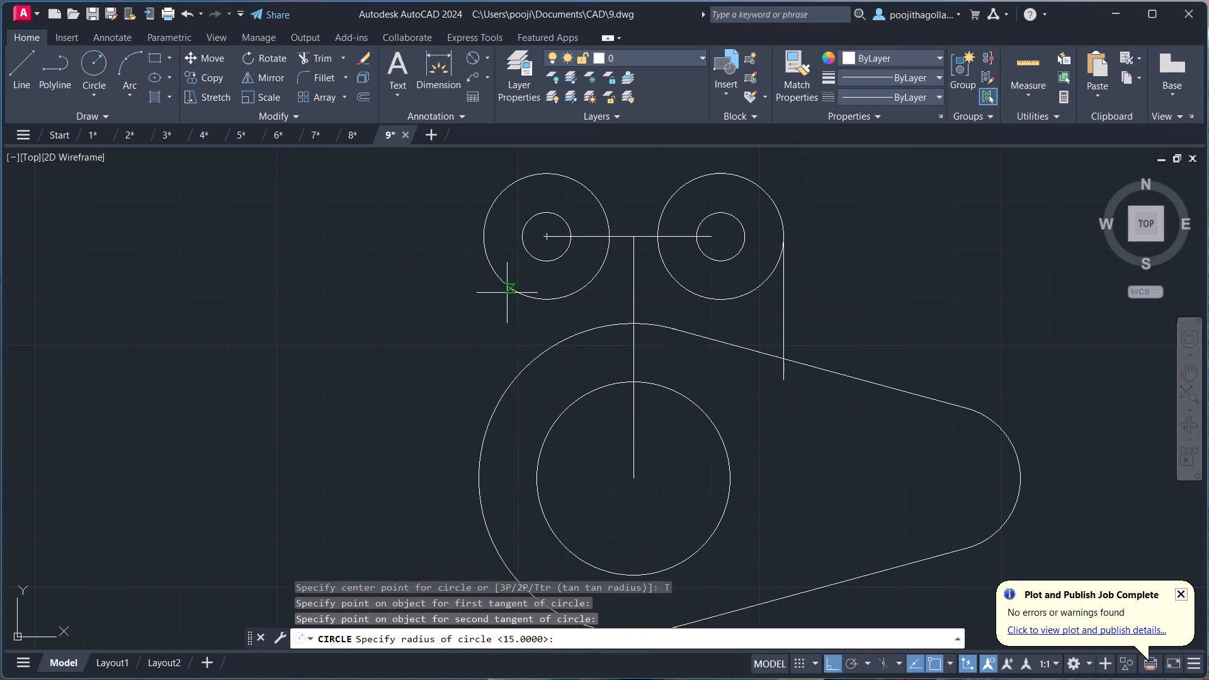
pyautogui.write('12')
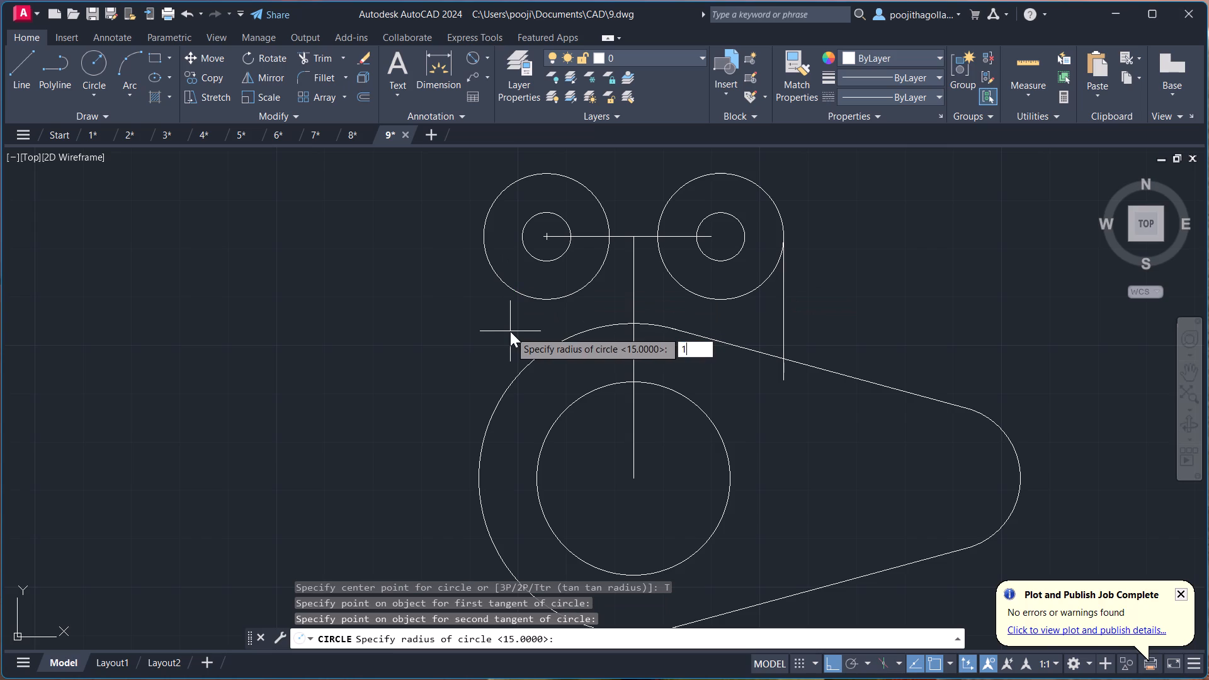
pyautogui.press('Return')
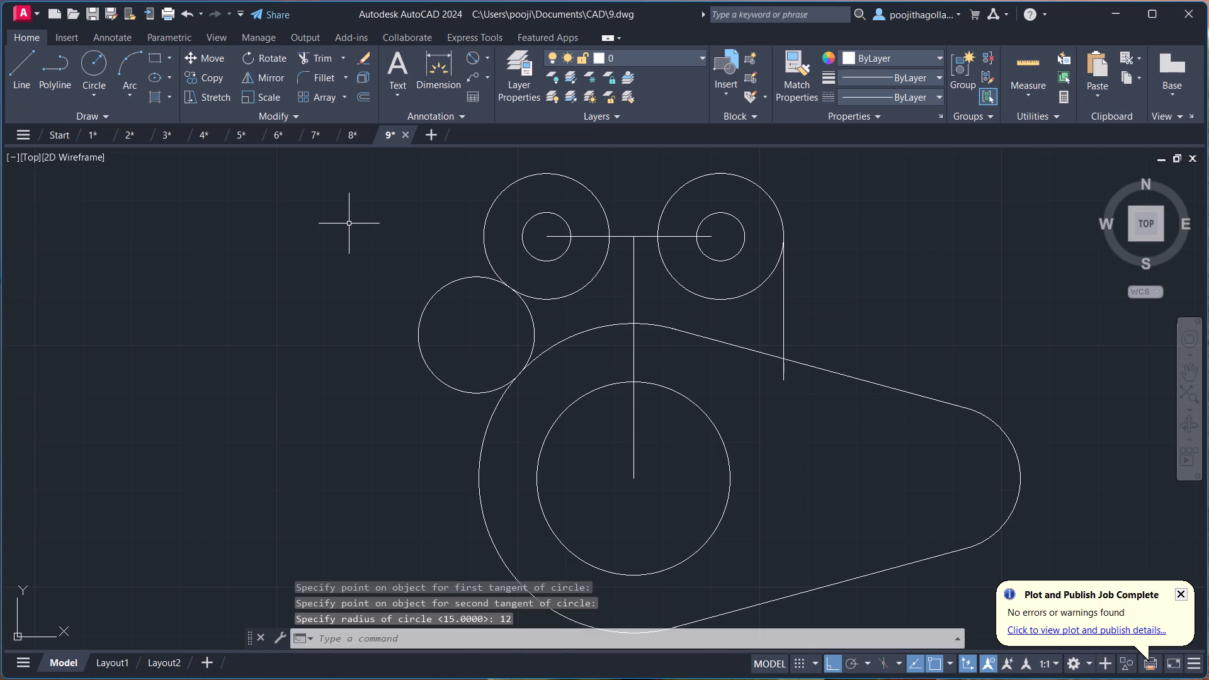
# Trim the outer part of the radius 12 circle, keeping only the arc joining the left-hand radius 13 circle and radius 32 arc.
pyautogui.write('tr')
pyautogui.press('Return')
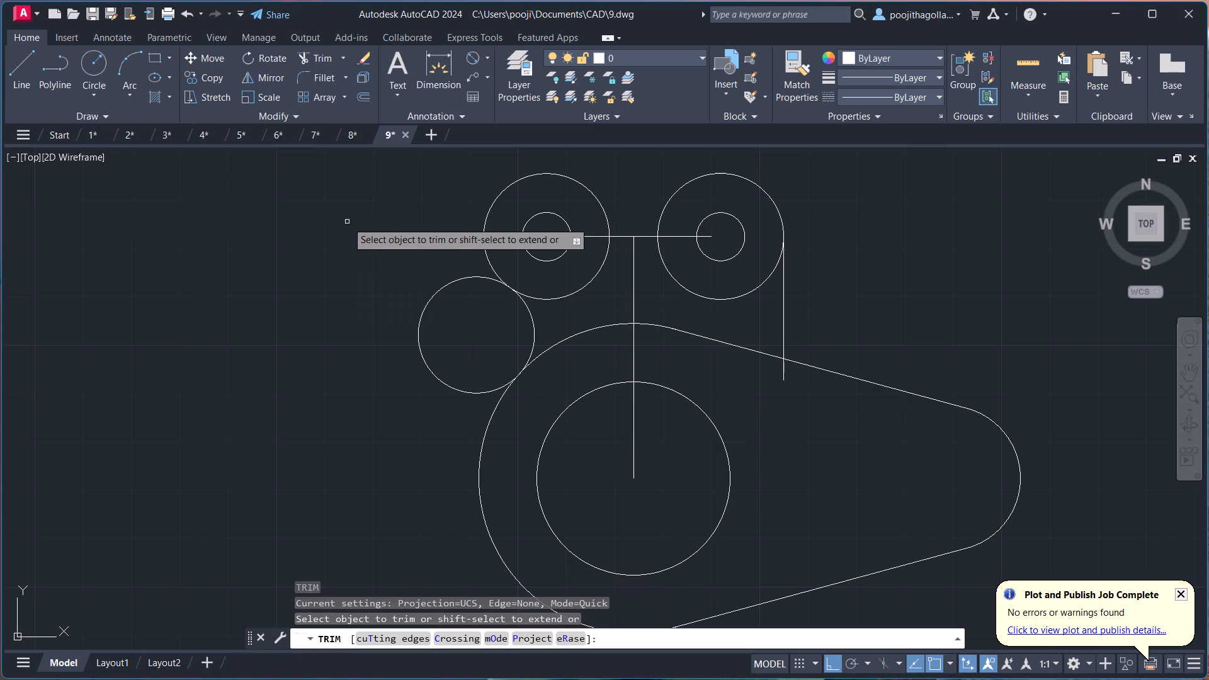
pyautogui.click(455, 280)
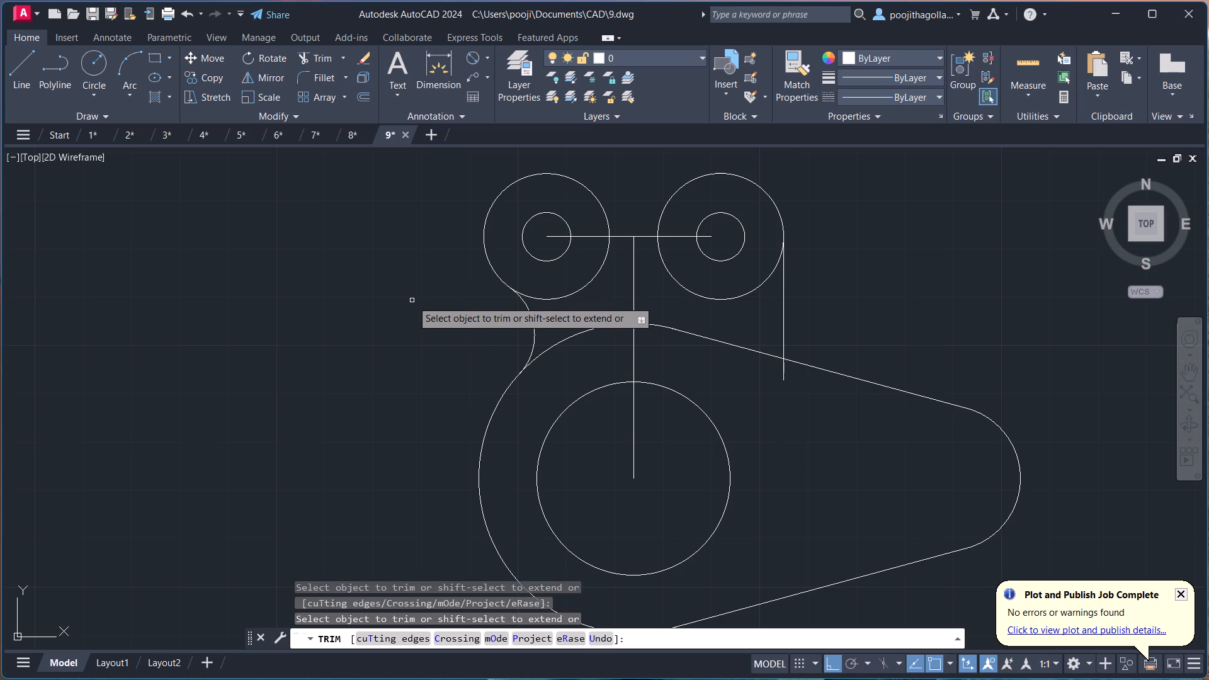
pyautogui.press('Escape')
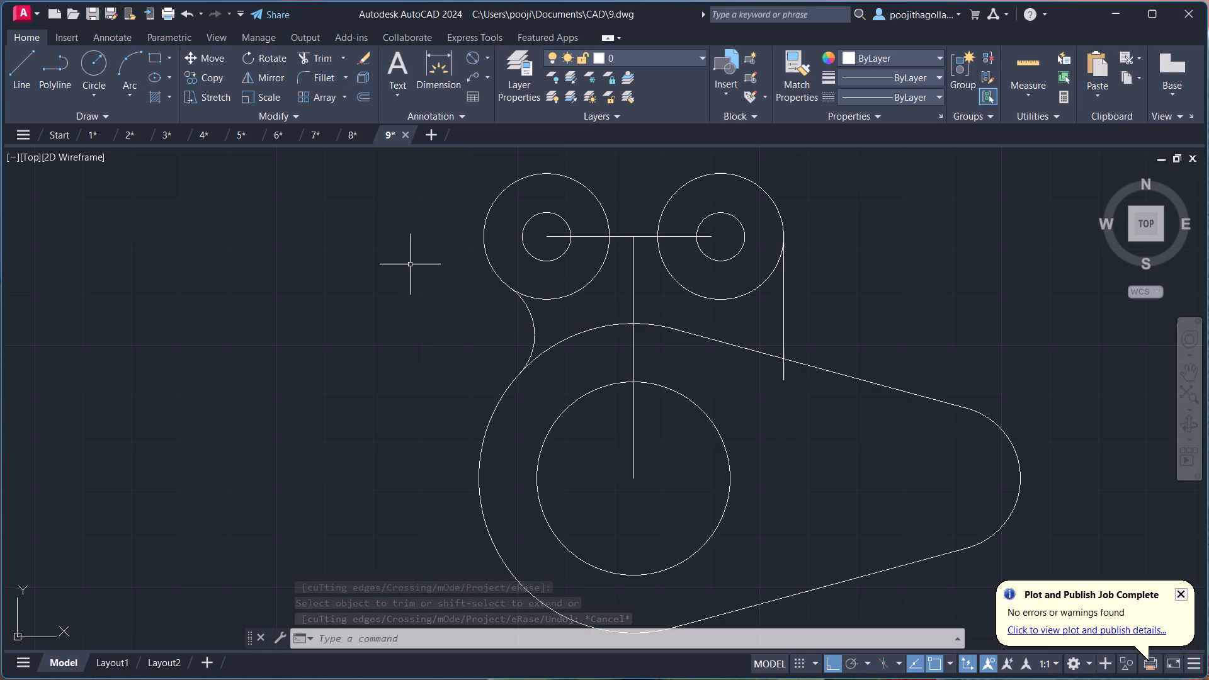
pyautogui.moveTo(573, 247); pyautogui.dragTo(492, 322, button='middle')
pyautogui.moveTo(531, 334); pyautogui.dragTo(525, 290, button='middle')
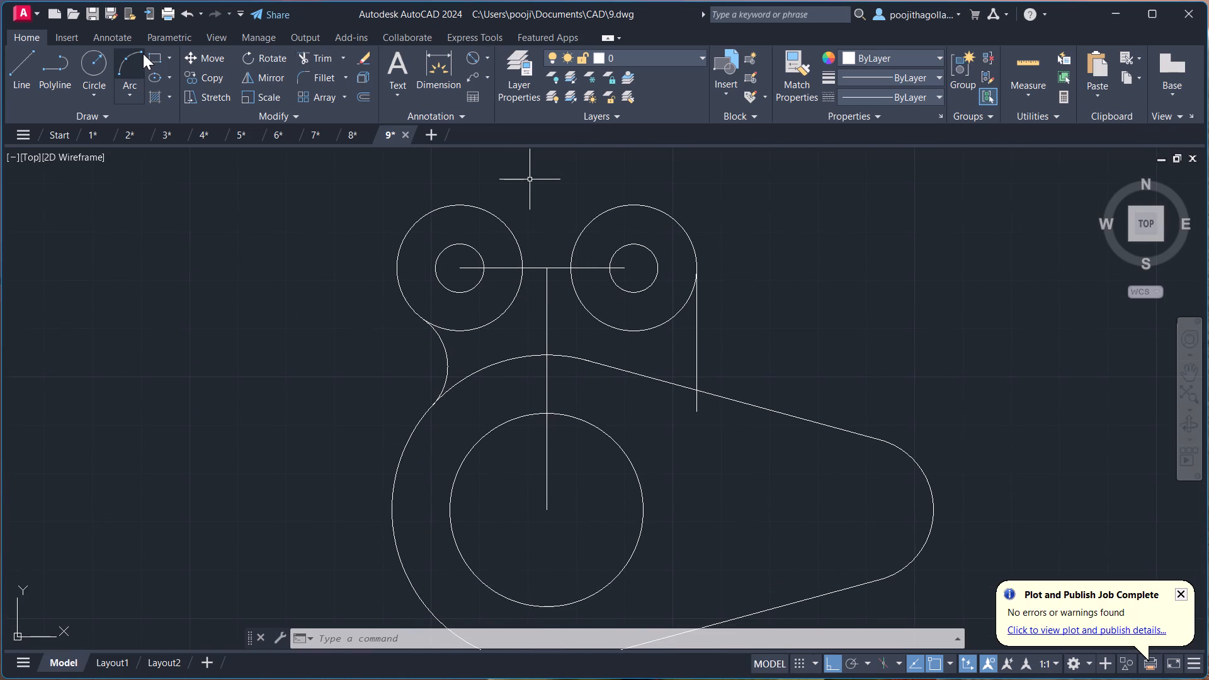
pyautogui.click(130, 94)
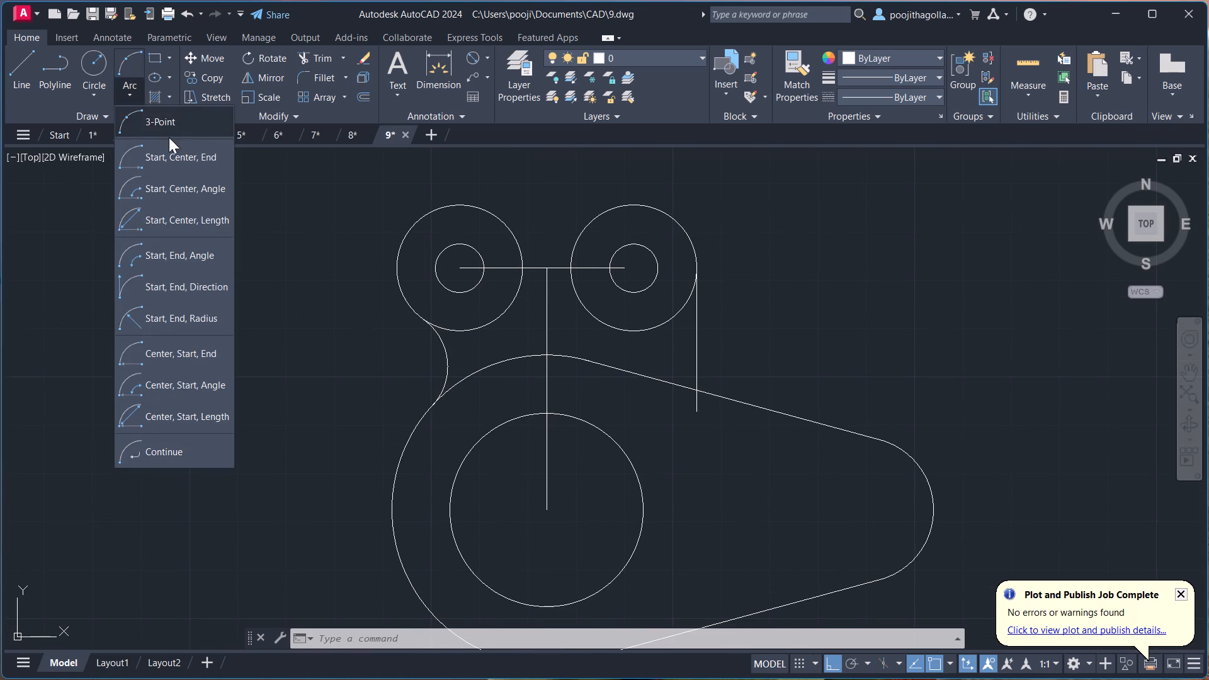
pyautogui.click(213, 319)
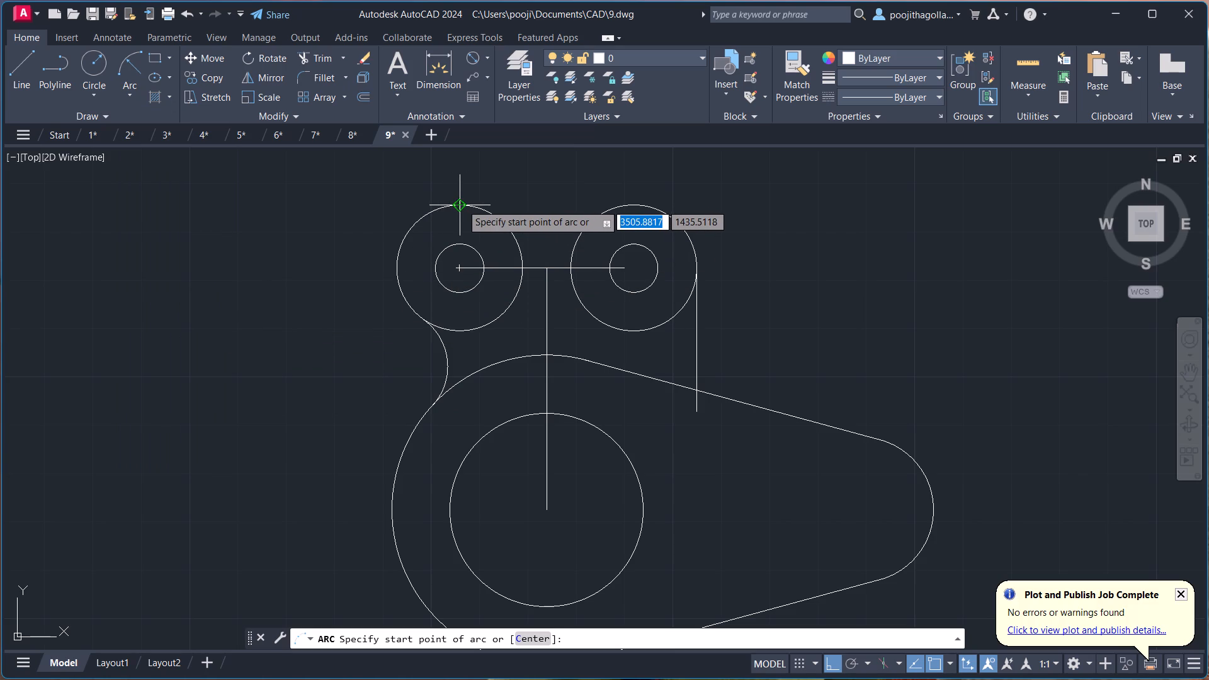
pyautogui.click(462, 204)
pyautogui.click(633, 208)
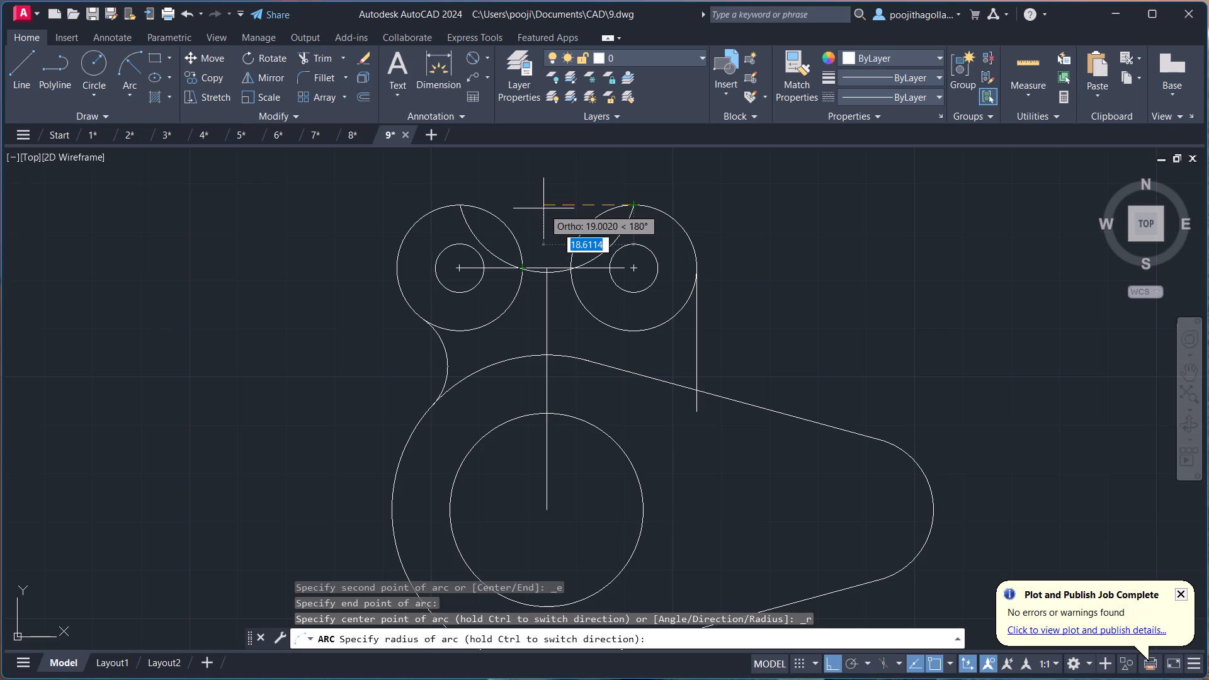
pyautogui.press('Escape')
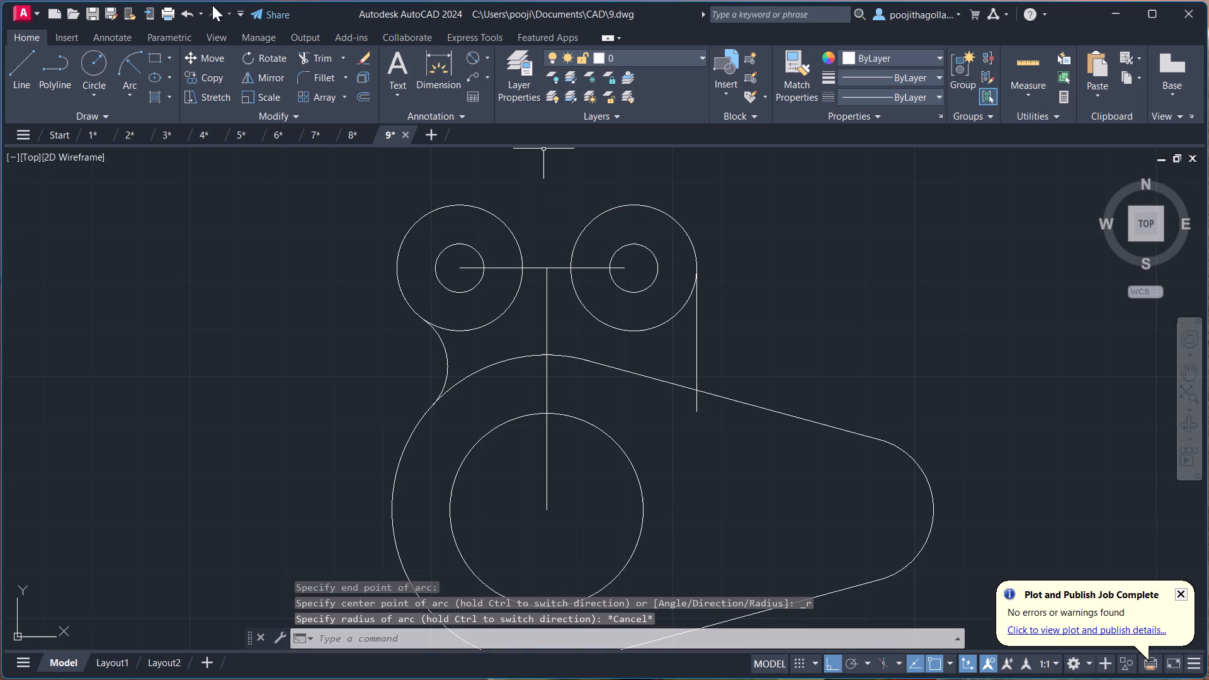
# Draw a radius 32 arc from the top of the right-hand radius 13 circle to the top of the left-hand one.
pyautogui.click(131, 62)
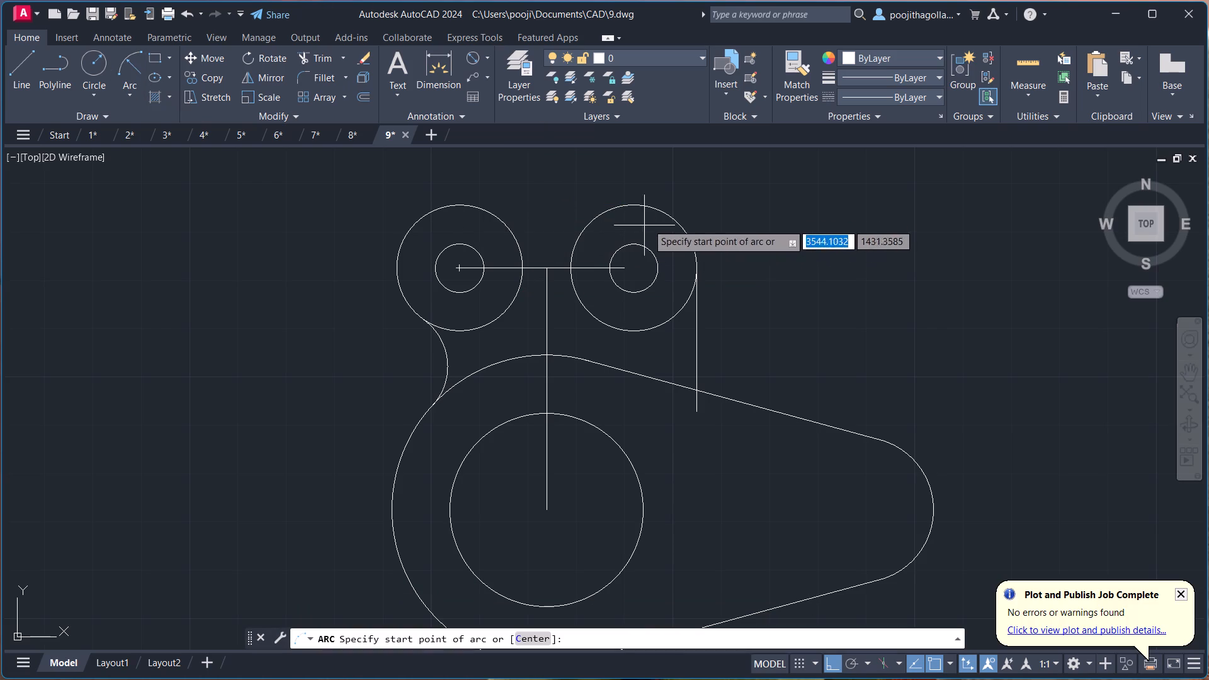
pyautogui.click(637, 207)
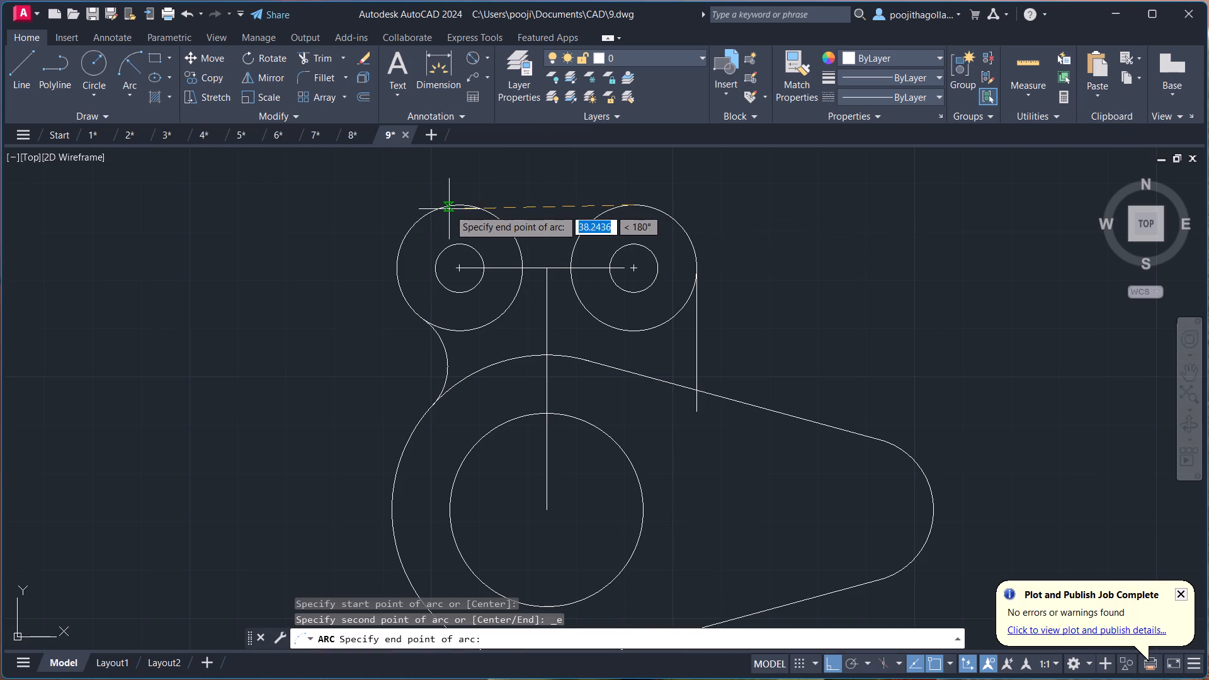
pyautogui.click(458, 204)
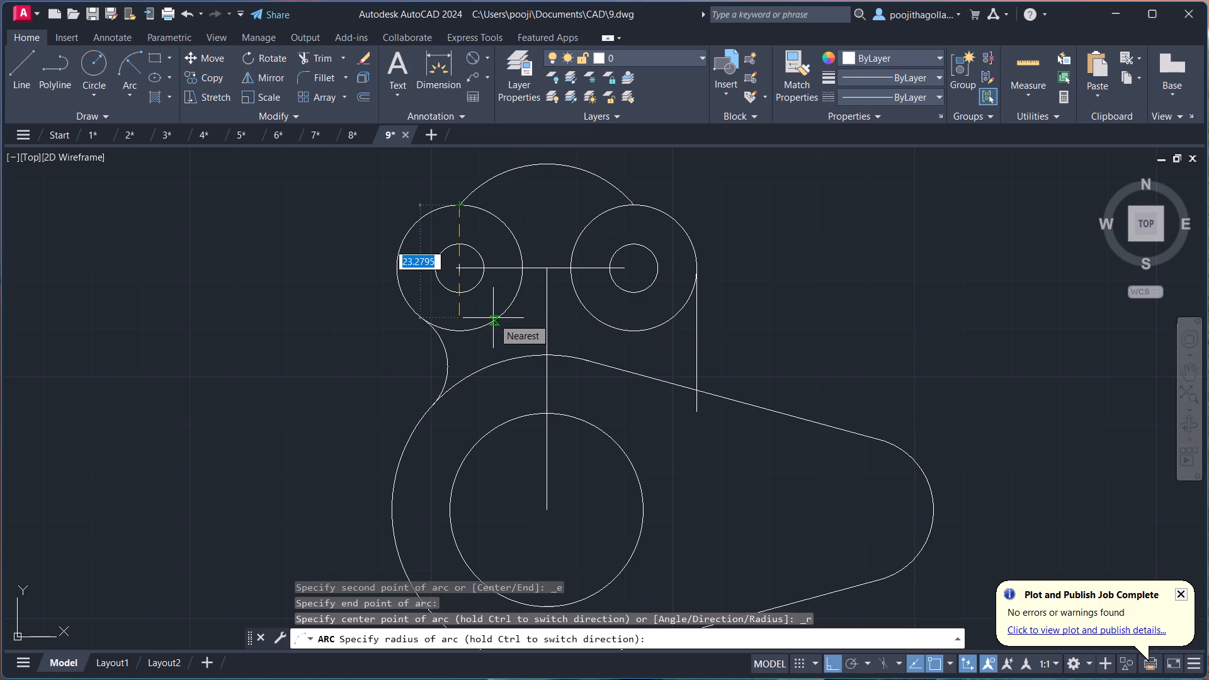
pyautogui.write('32')
pyautogui.press('Return')
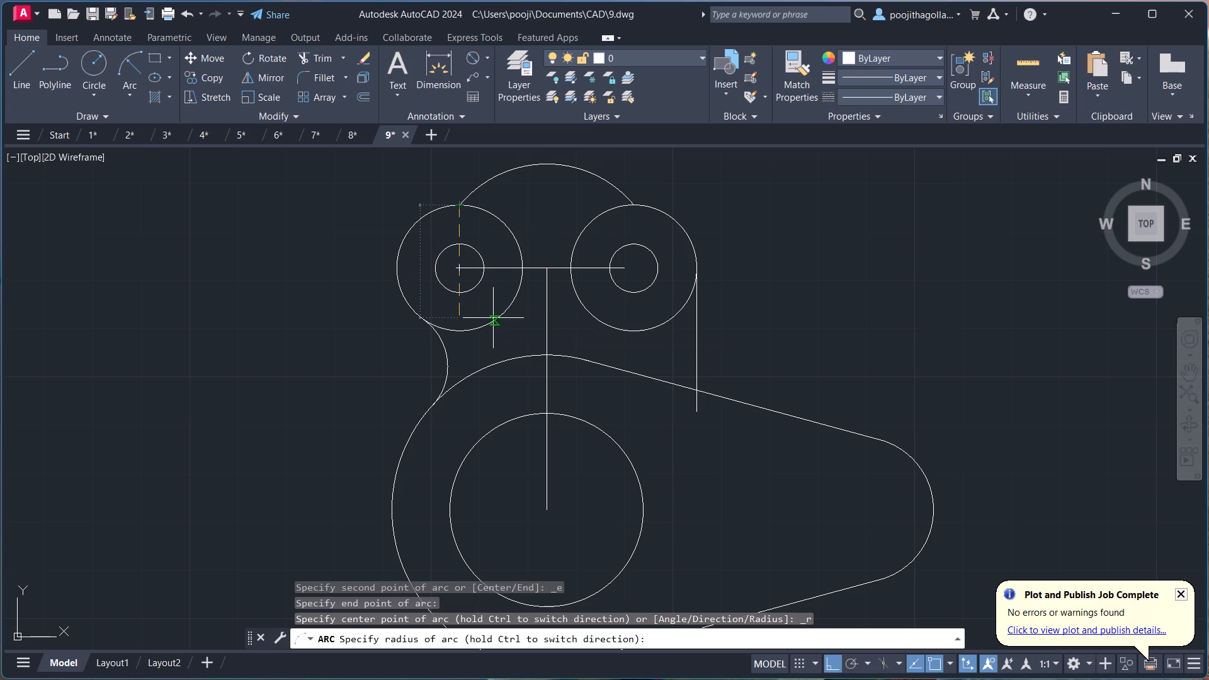
# Stretch both ends of the top arc outward onto the outer upper sides of the two radius 13 circles.
pyautogui.scroll(1, 551, 215)
pyautogui.moveTo(521, 200); pyautogui.dragTo(551, 250, button='middle')
pyautogui.click(548, 208)
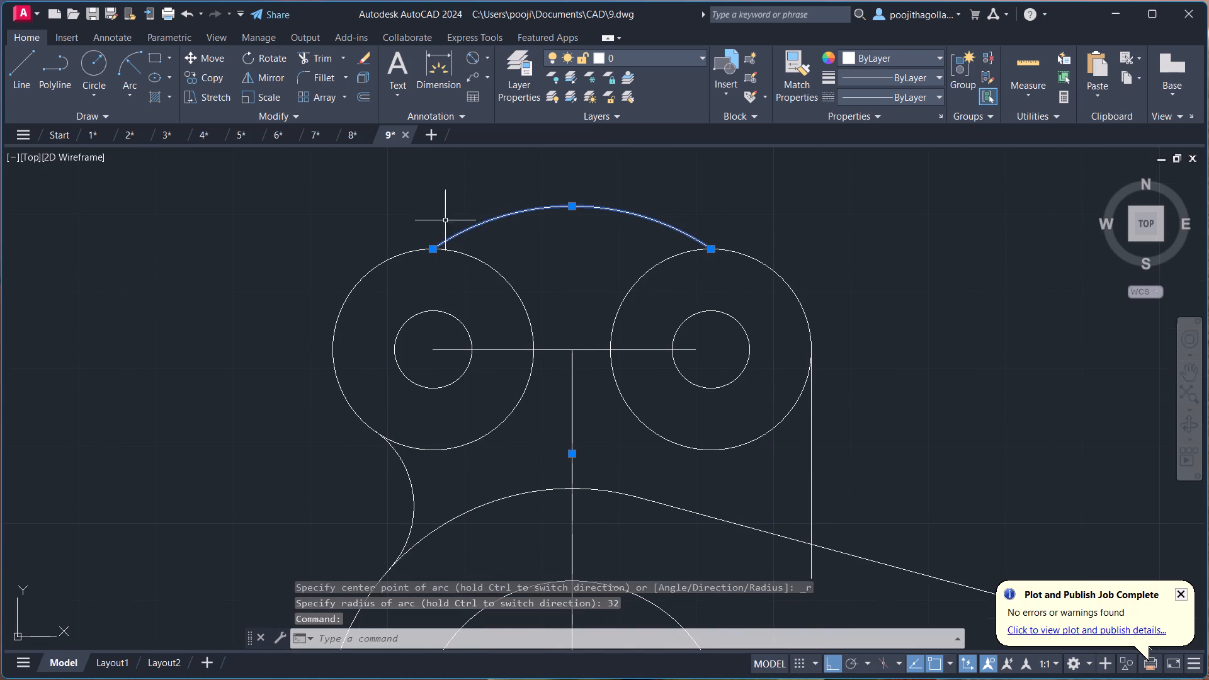
pyautogui.click(431, 251)
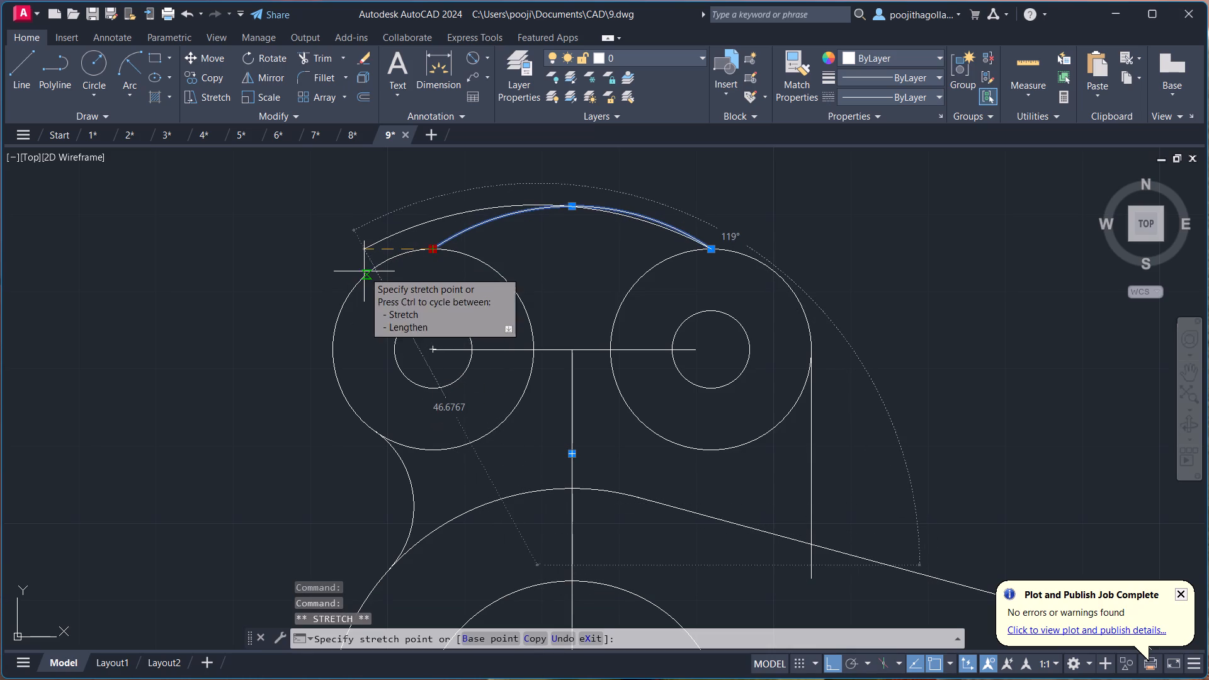
pyautogui.click(361, 280)
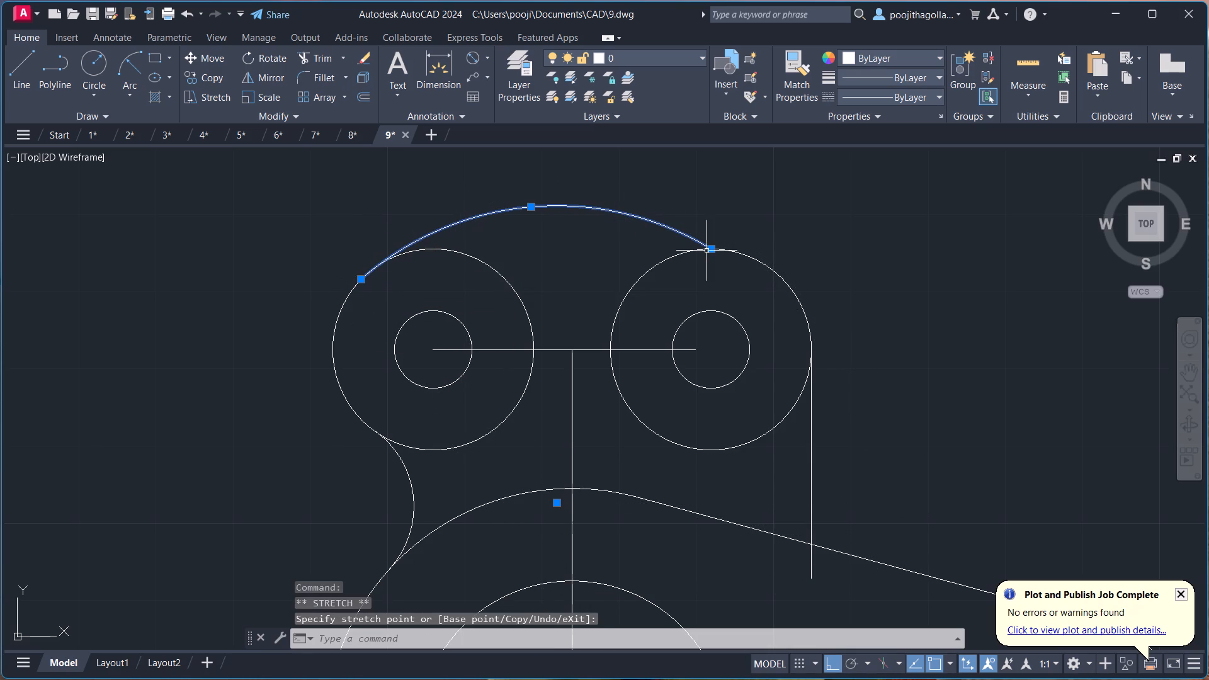
pyautogui.click(711, 249)
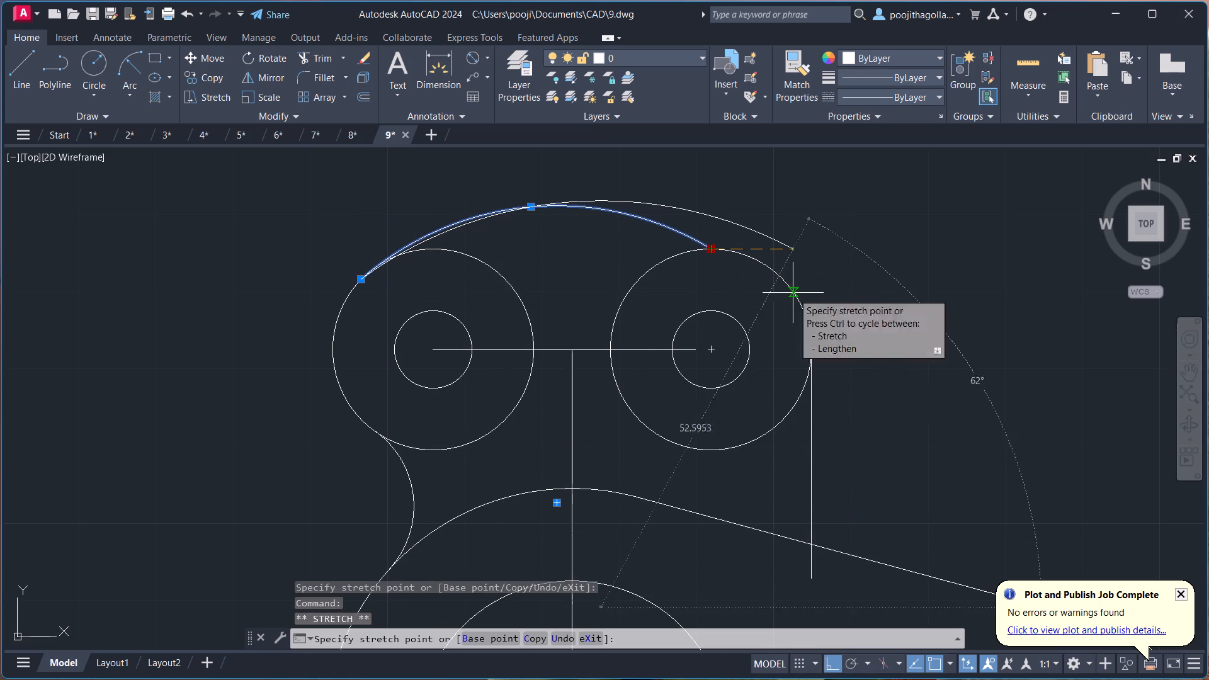
pyautogui.click(793, 293)
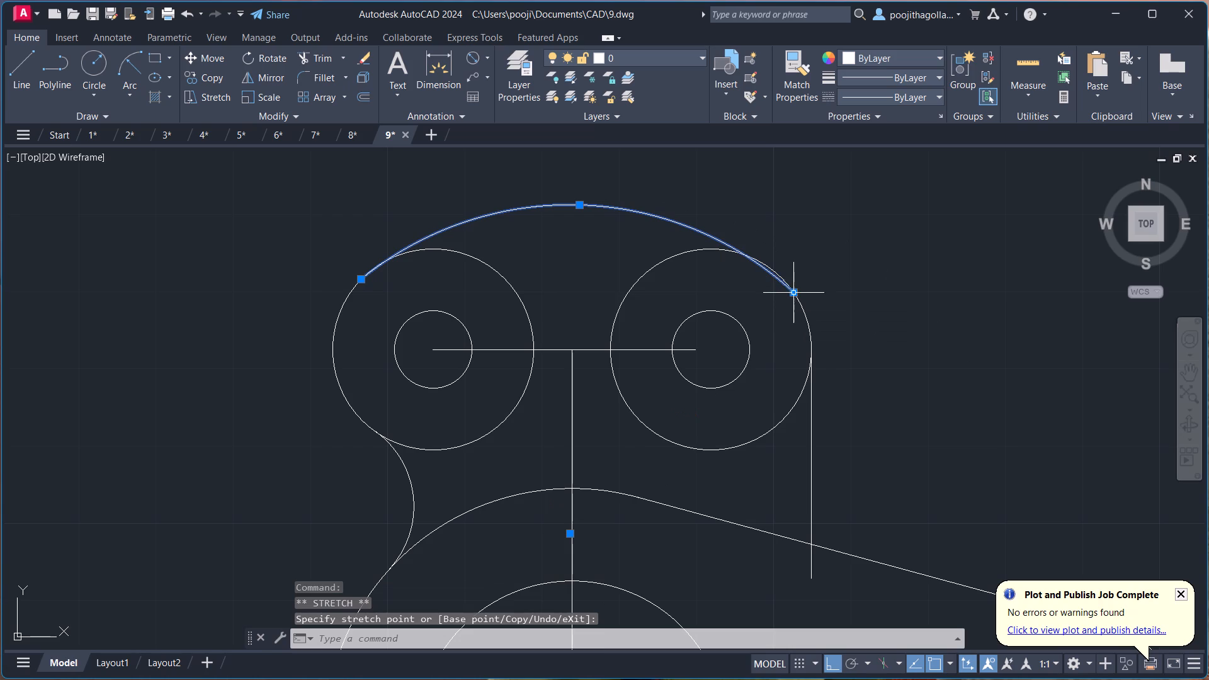
# Move the top arc's right end slightly up along the right-hand radius 13 circle, so the arc blends into it.
pyautogui.click(794, 292)
pyautogui.scroll(3, 781, 276)
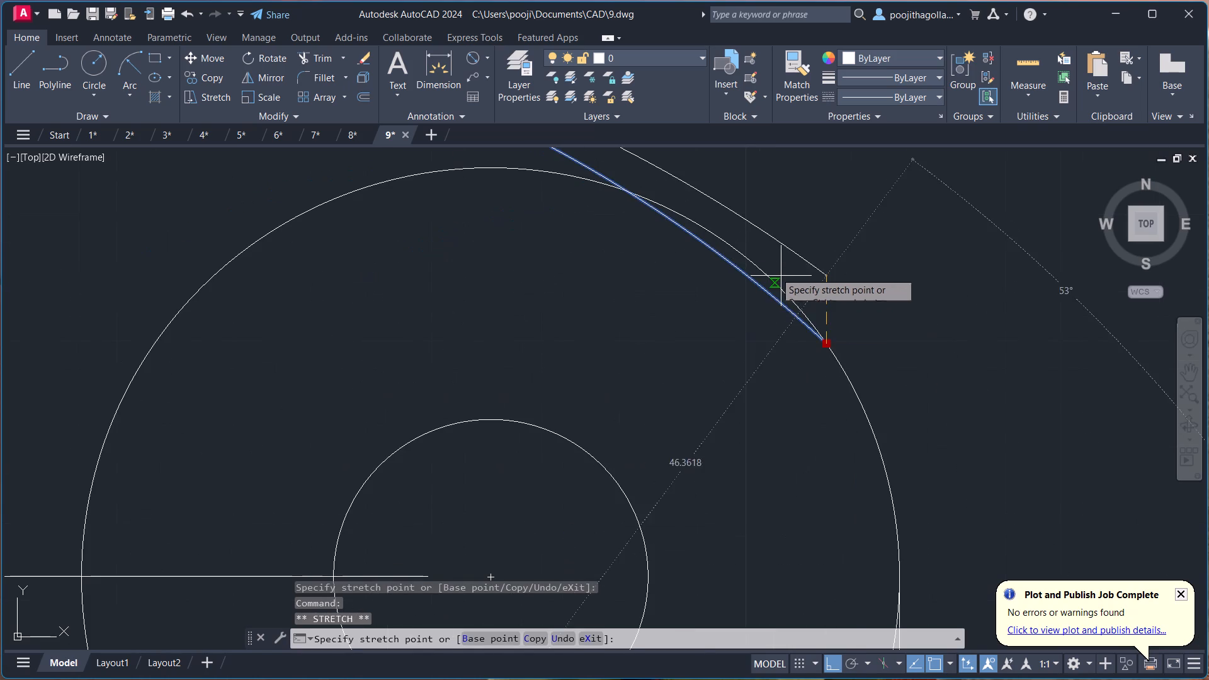
pyautogui.click(761, 268)
pyautogui.scroll(-3, 761, 268)
pyautogui.scroll(-2, 718, 314)
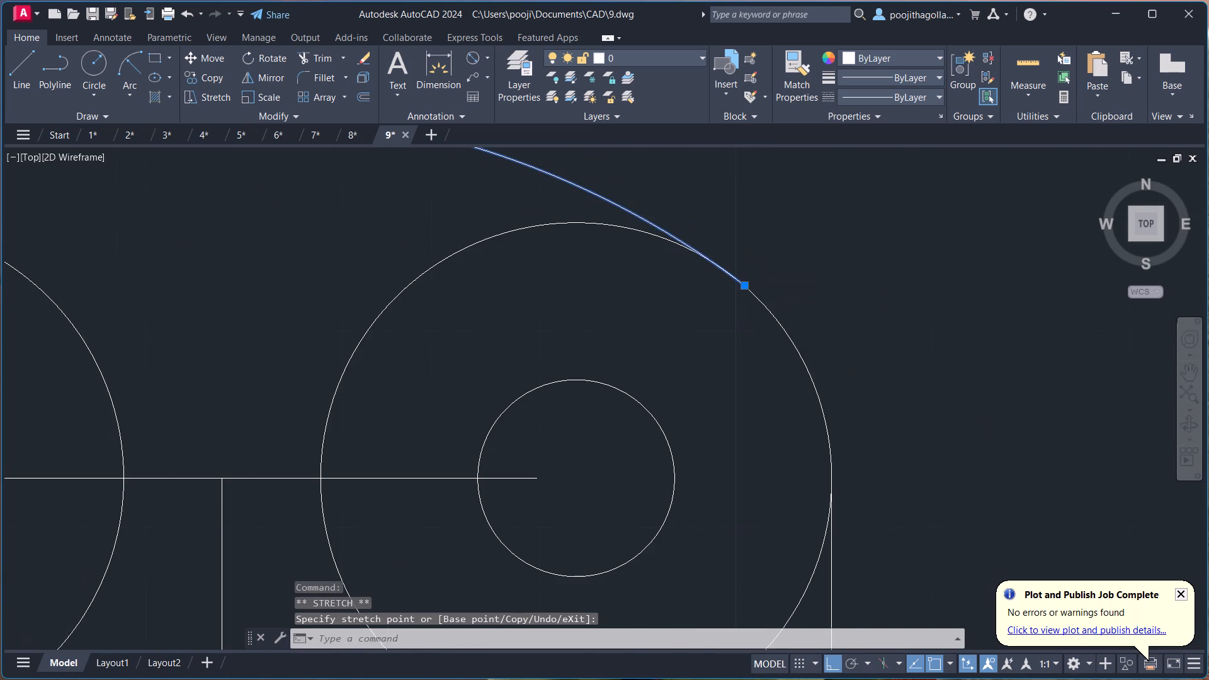
pyautogui.scroll(-2, 698, 344)
pyautogui.moveTo(715, 338); pyautogui.dragTo(726, 329, button='middle')
pyautogui.click(793, 272)
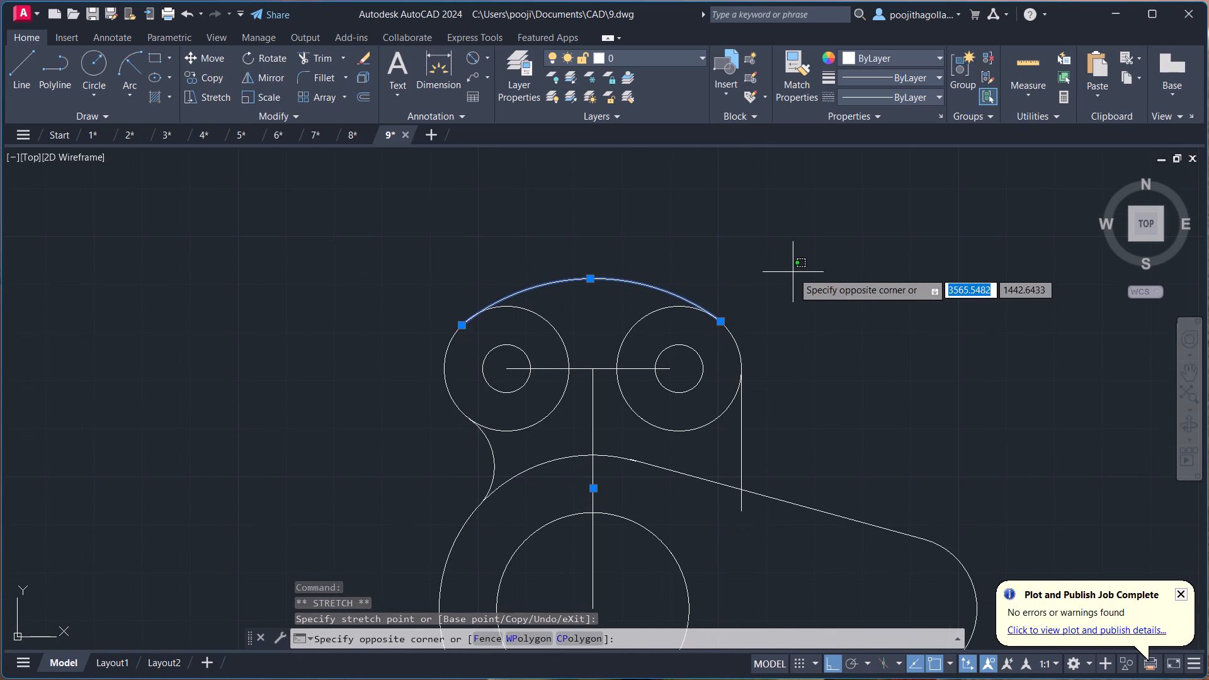
pyautogui.press('Escape')
pyautogui.moveTo(773, 377); pyautogui.dragTo(802, 320, button='middle')
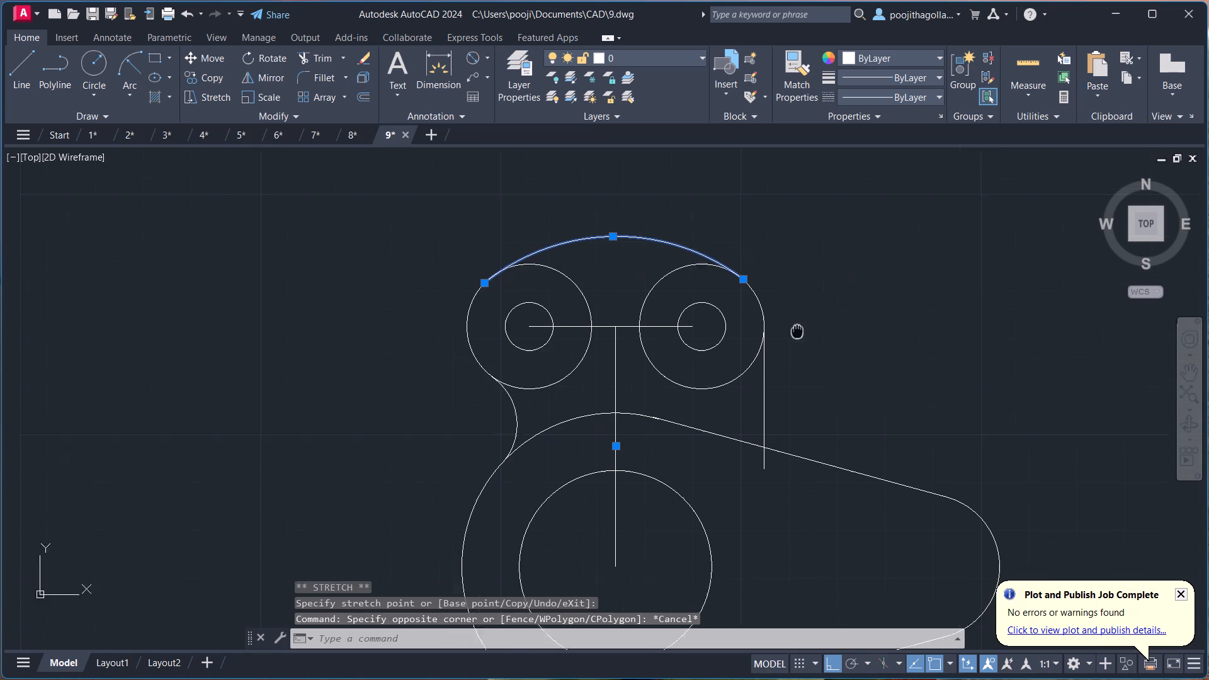
pyautogui.moveTo(802, 320); pyautogui.dragTo(807, 314, button='middle')
pyautogui.press('Escape')
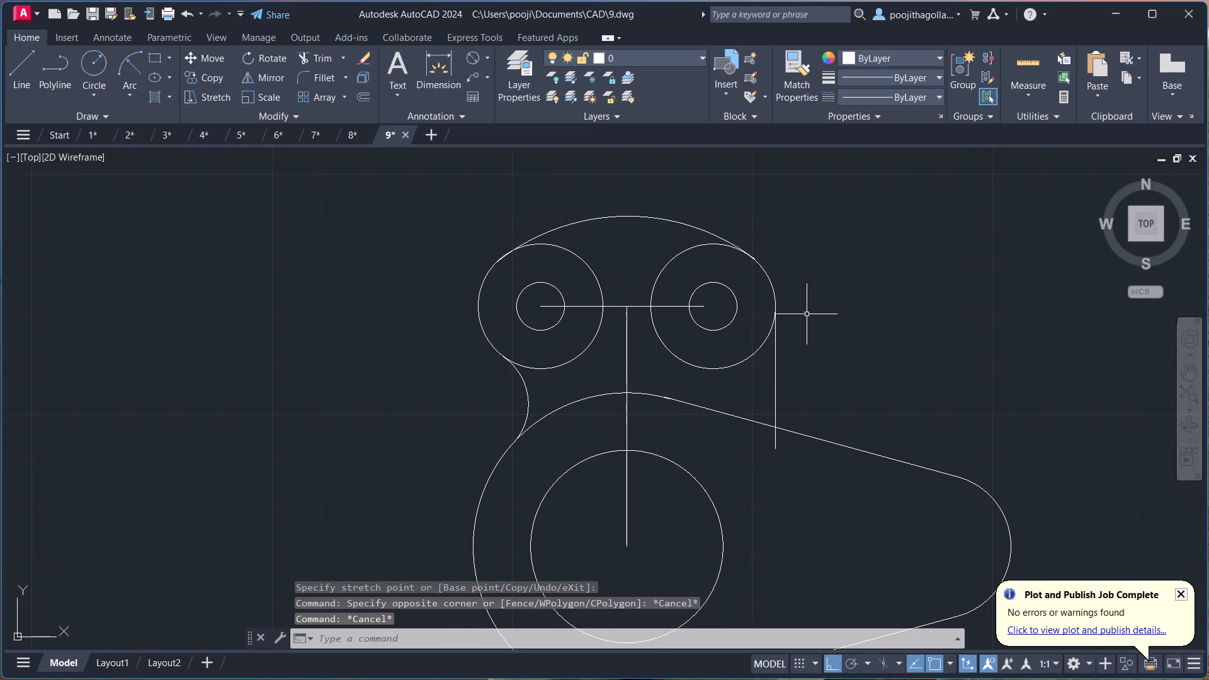
# Trim the part of the right-hand vertical line that extends below the upper tangent line.
pyautogui.scroll(3, 752, 266)
pyautogui.scroll(-3, 765, 290)
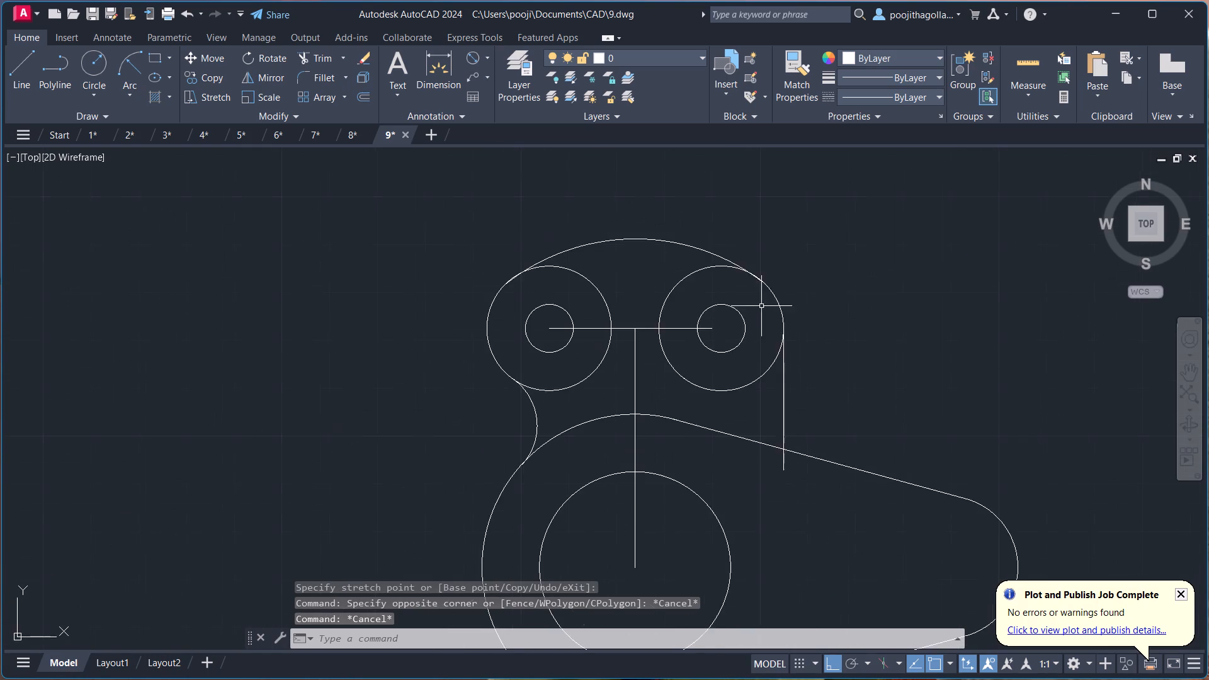
pyautogui.moveTo(724, 349); pyautogui.dragTo(734, 295, button='middle')
pyautogui.scroll(-1, 734, 295)
pyautogui.moveTo(727, 337); pyautogui.dragTo(703, 305, button='middle')
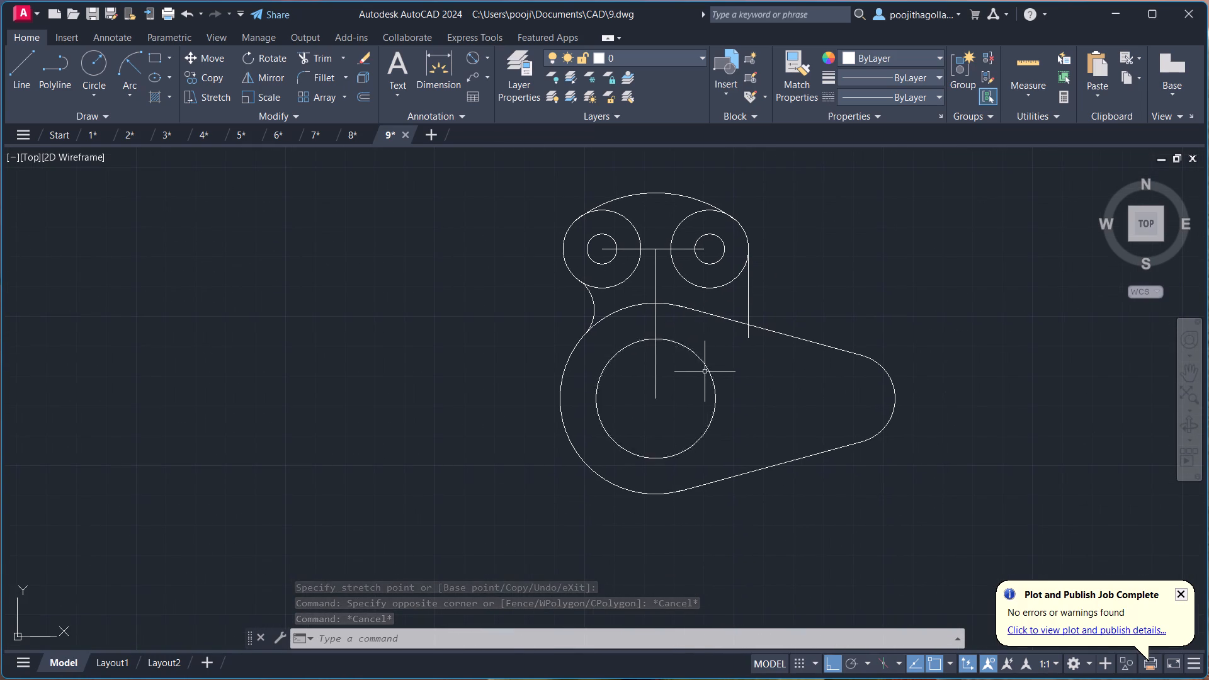
pyautogui.scroll(1, 714, 357)
pyautogui.moveTo(714, 357); pyautogui.dragTo(695, 383, button='middle')
pyautogui.scroll(-1, 693, 383)
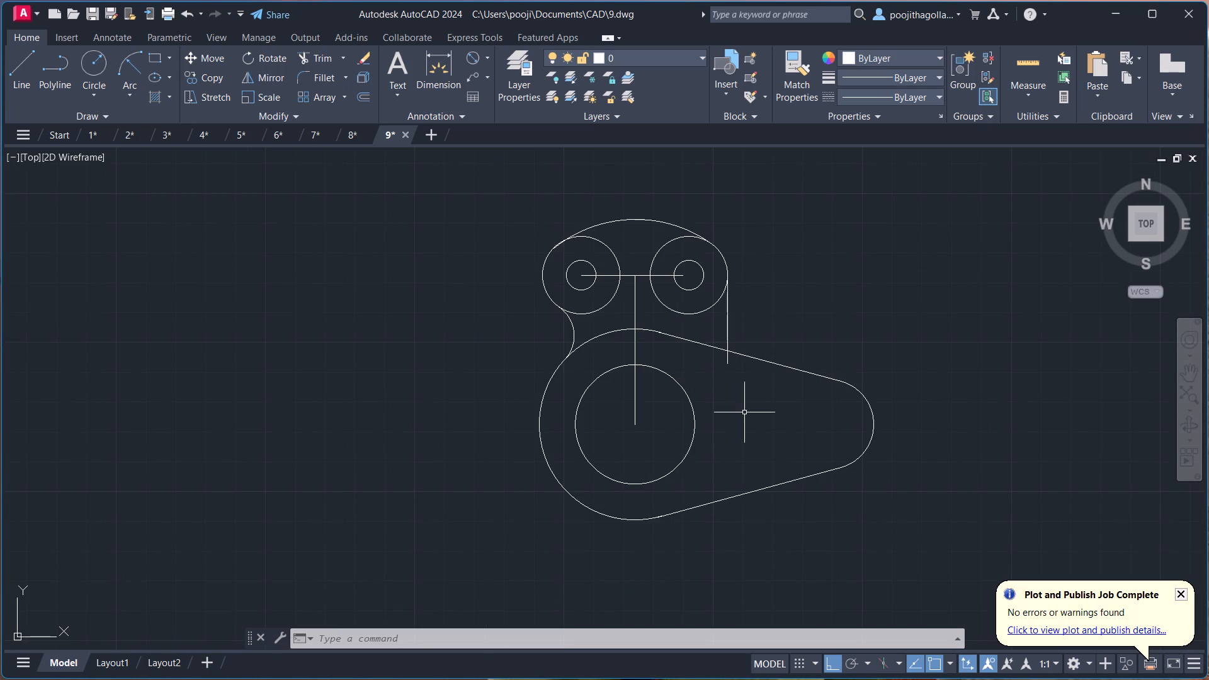
pyautogui.write('tr')
pyautogui.press('Return')
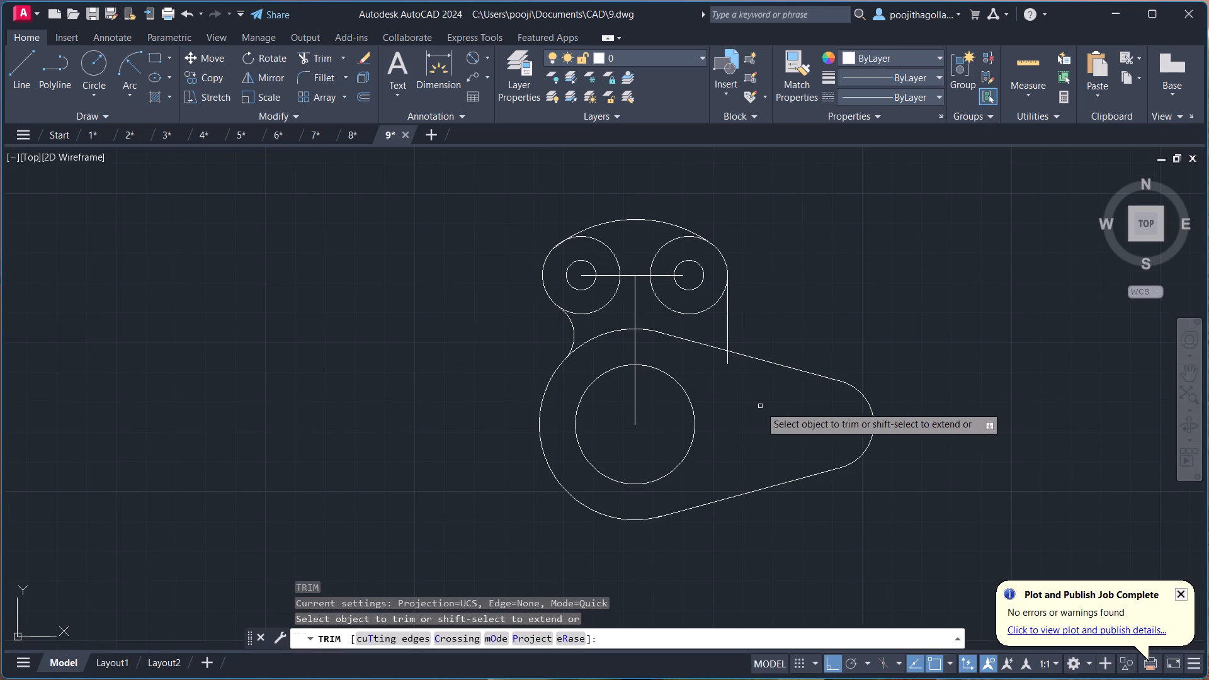
pyautogui.scroll(1, 758, 388)
pyautogui.click(708, 341)
pyautogui.scroll(-1, 698, 361)
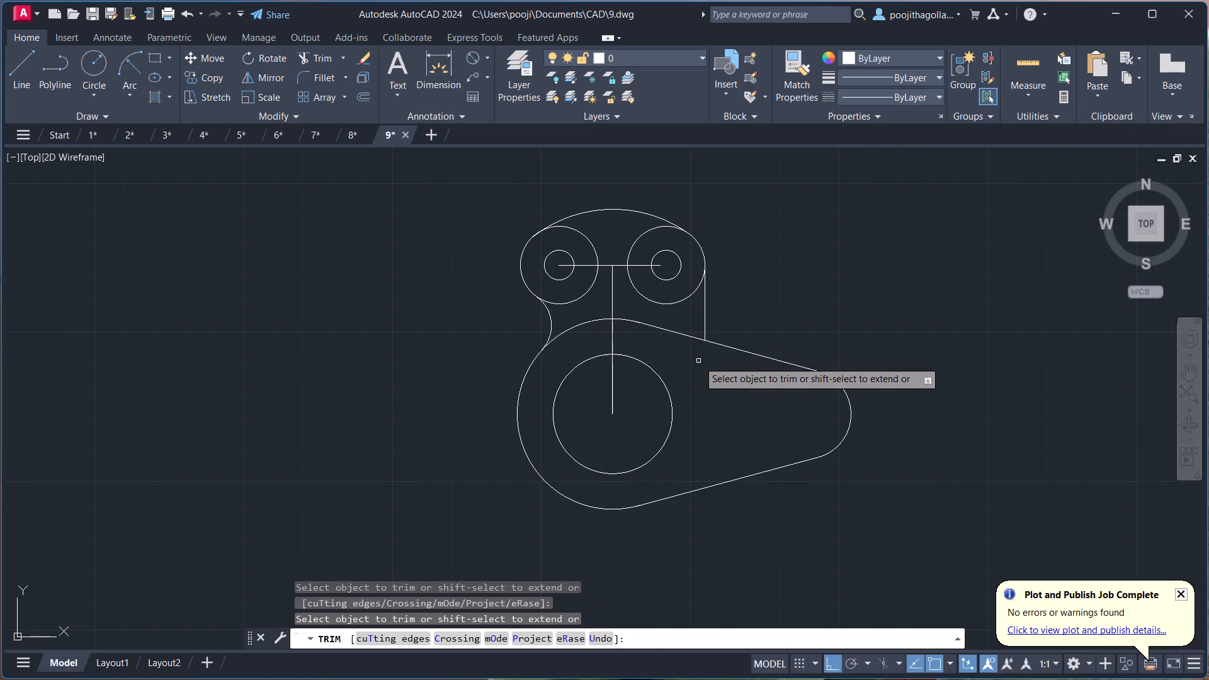
pyautogui.press('Escape')
# Delete the horizontal helper lines between the two circle pairs and the vertical helper line down to the radius 20 circle's centre.
pyautogui.scroll(1, 576, 391)
pyautogui.moveTo(652, 339); pyautogui.dragTo(603, 420, button='middle')
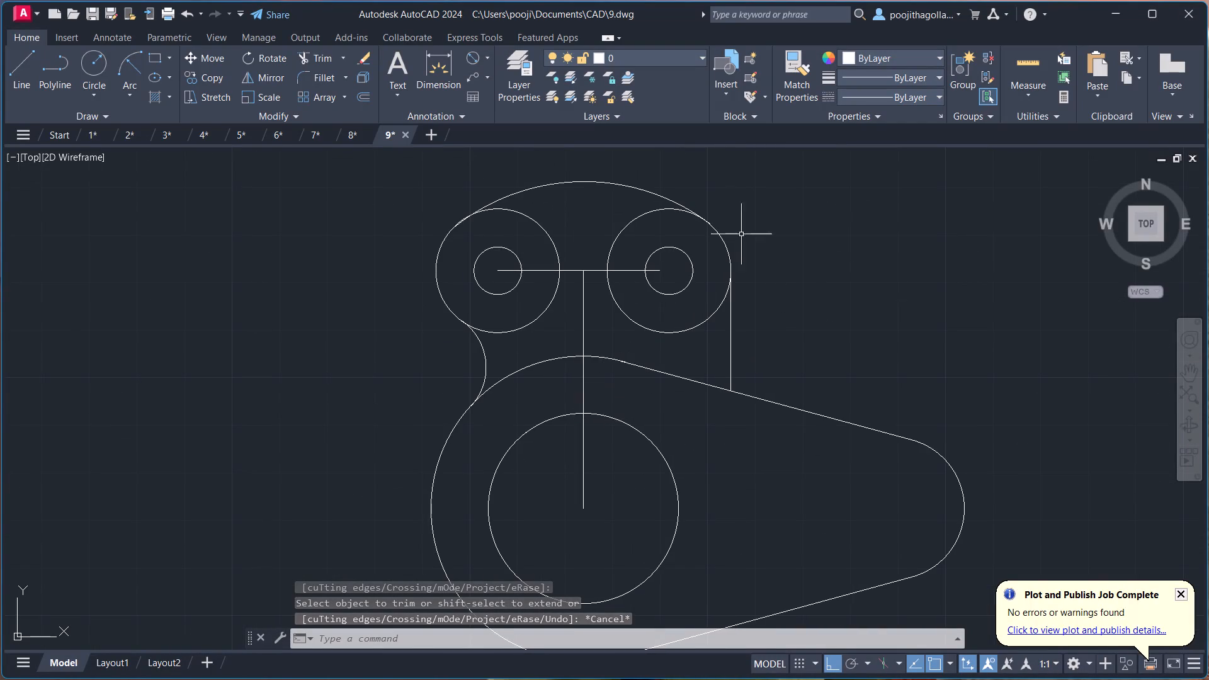
pyautogui.click(609, 273)
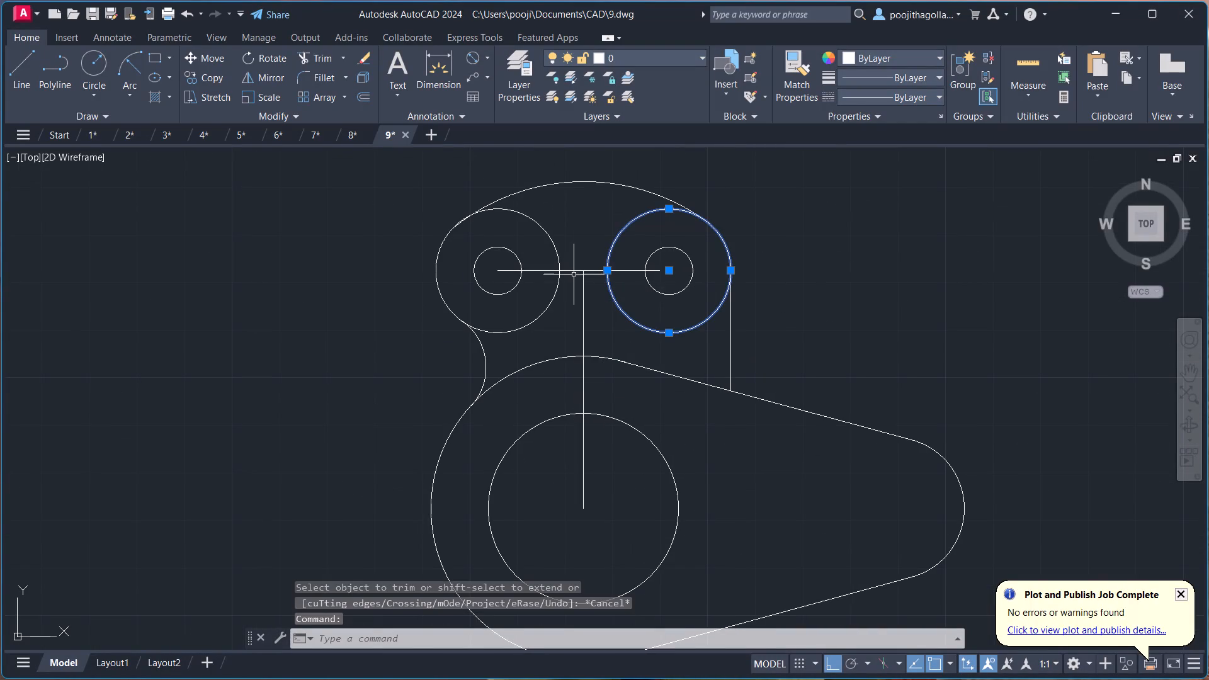
pyautogui.scroll(1, 571, 272)
pyautogui.press('Escape')
pyautogui.click(595, 260)
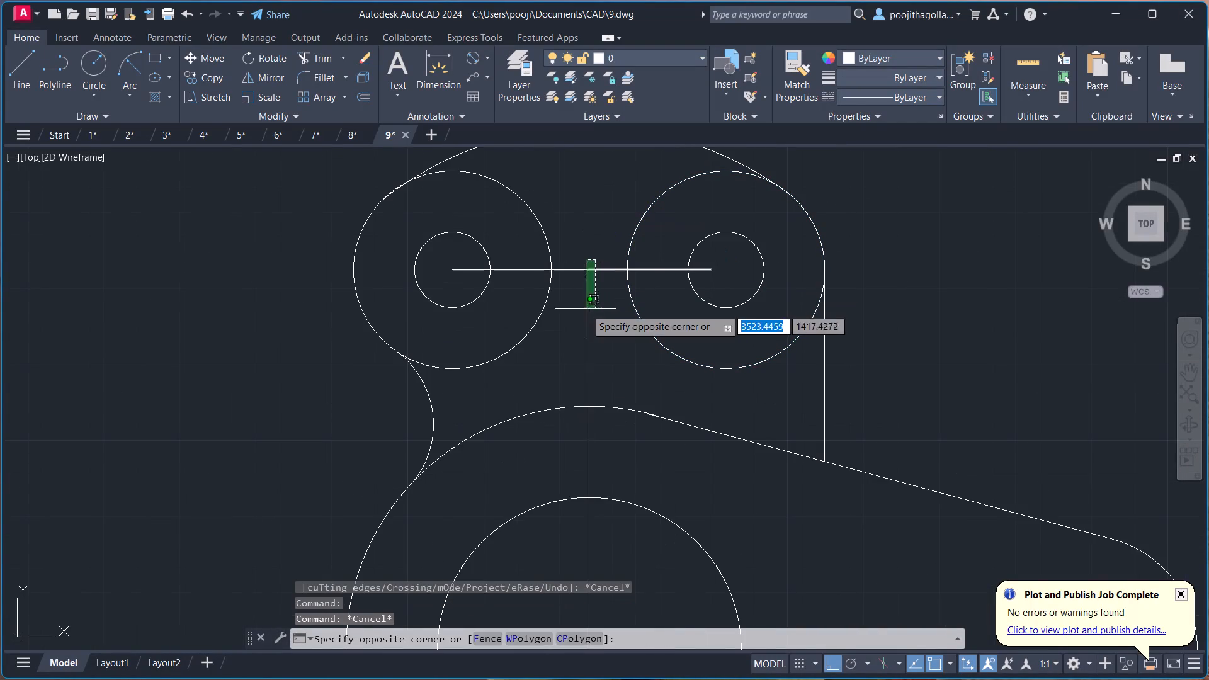
pyautogui.click(583, 314)
pyautogui.press('Delete')
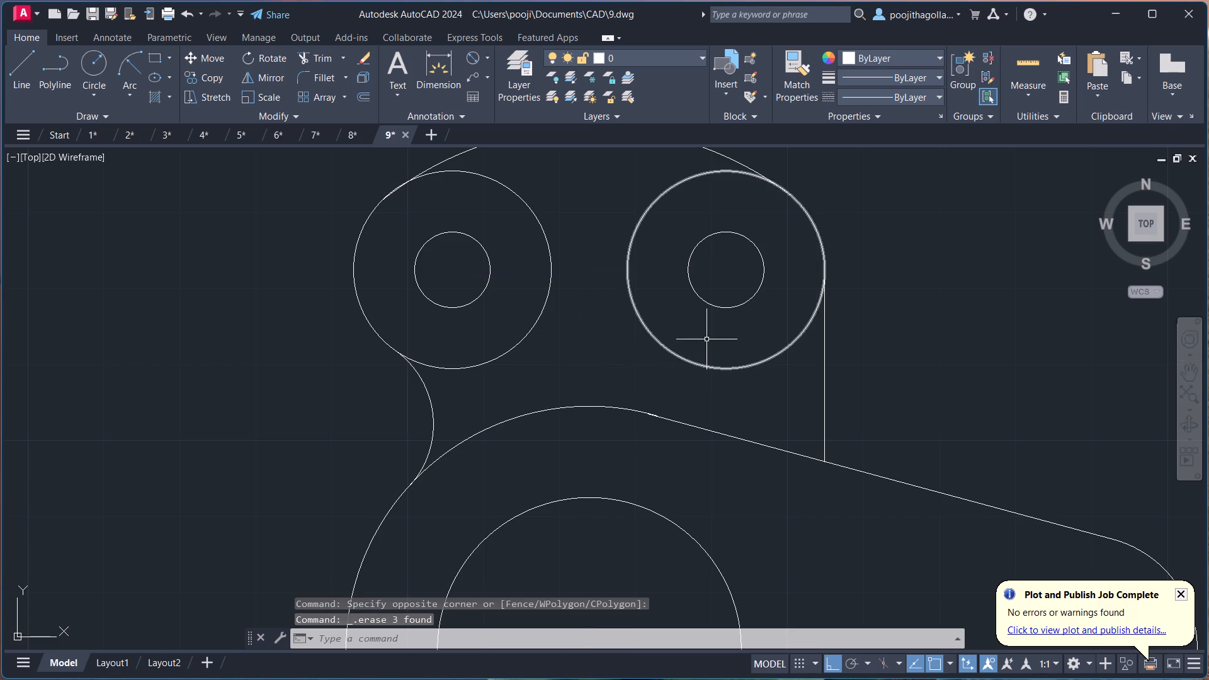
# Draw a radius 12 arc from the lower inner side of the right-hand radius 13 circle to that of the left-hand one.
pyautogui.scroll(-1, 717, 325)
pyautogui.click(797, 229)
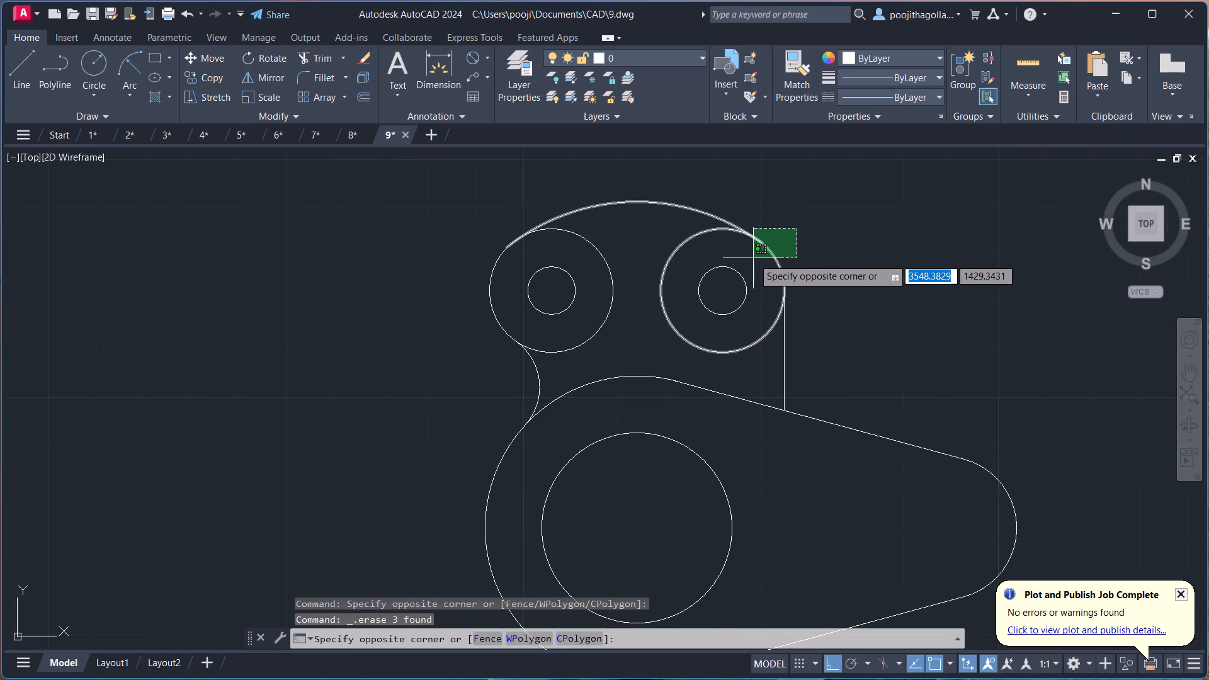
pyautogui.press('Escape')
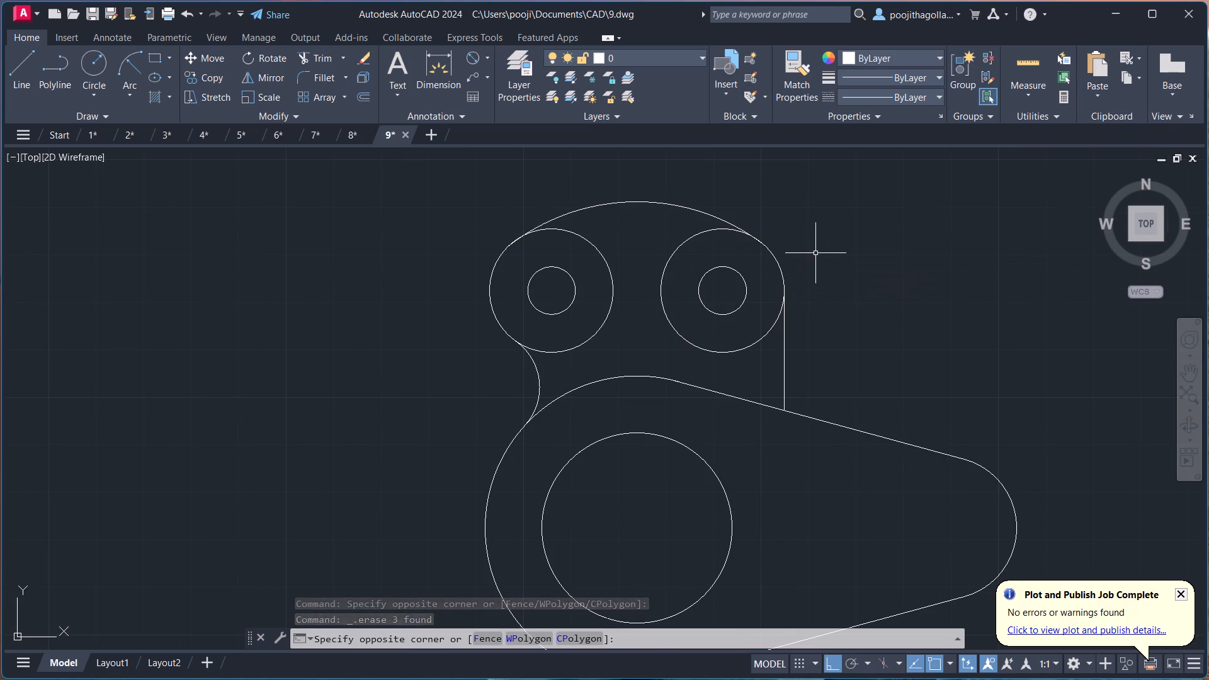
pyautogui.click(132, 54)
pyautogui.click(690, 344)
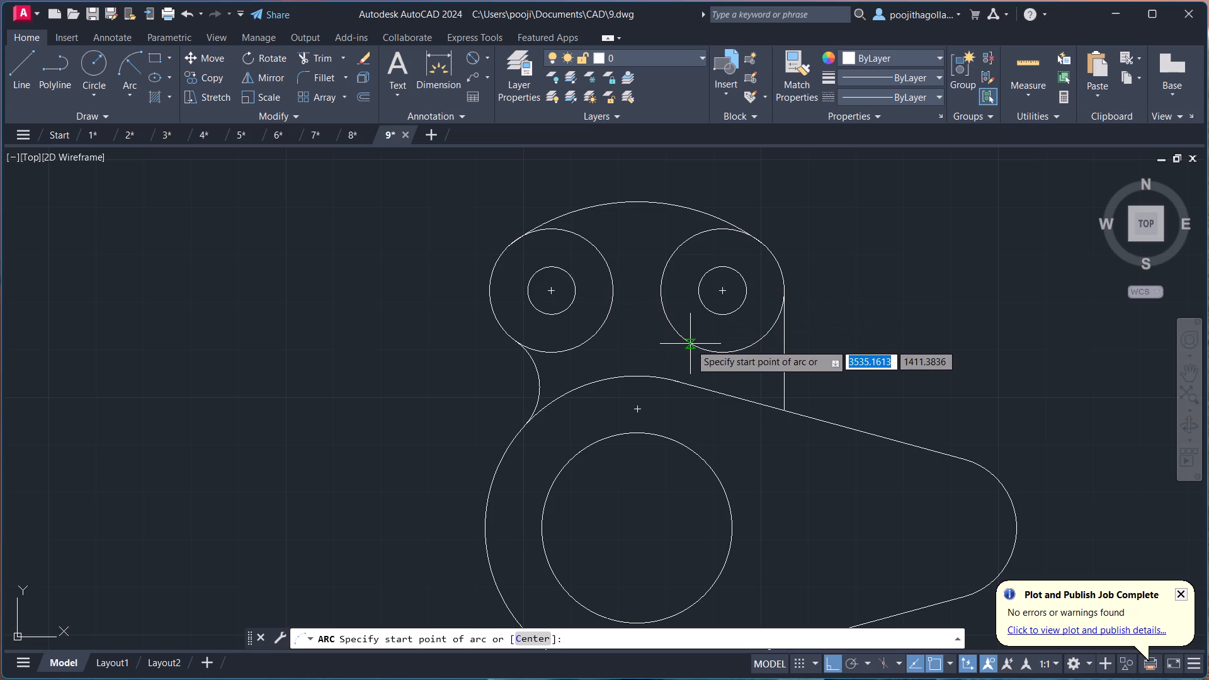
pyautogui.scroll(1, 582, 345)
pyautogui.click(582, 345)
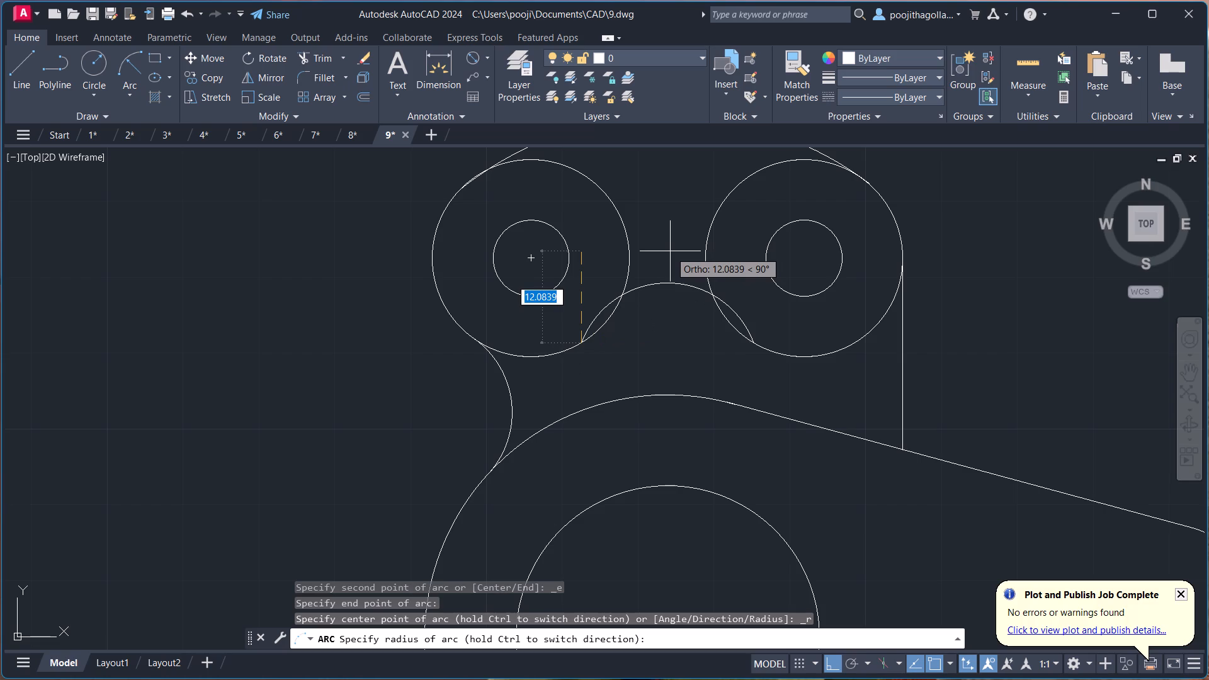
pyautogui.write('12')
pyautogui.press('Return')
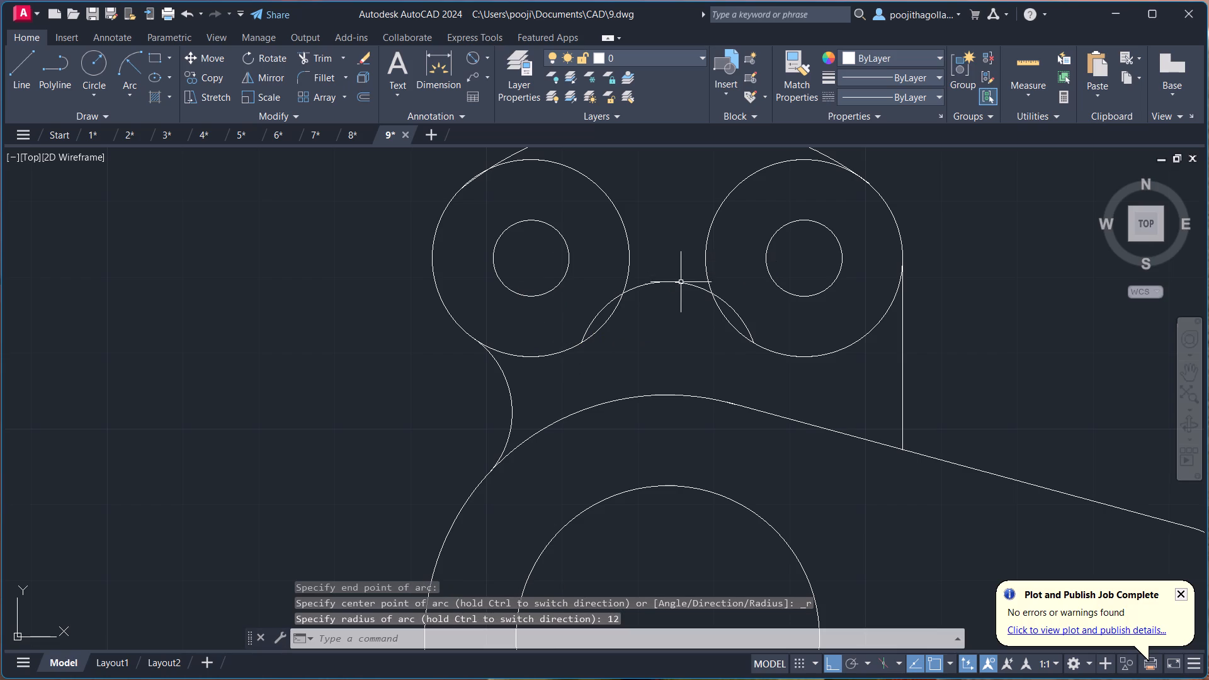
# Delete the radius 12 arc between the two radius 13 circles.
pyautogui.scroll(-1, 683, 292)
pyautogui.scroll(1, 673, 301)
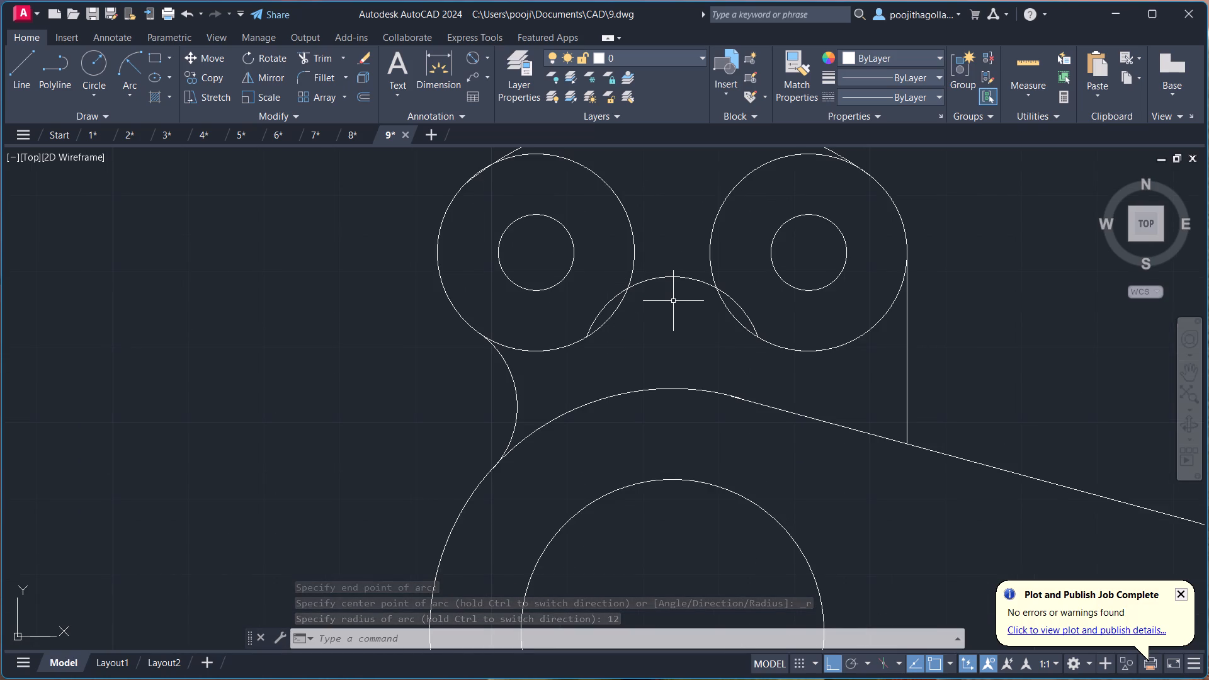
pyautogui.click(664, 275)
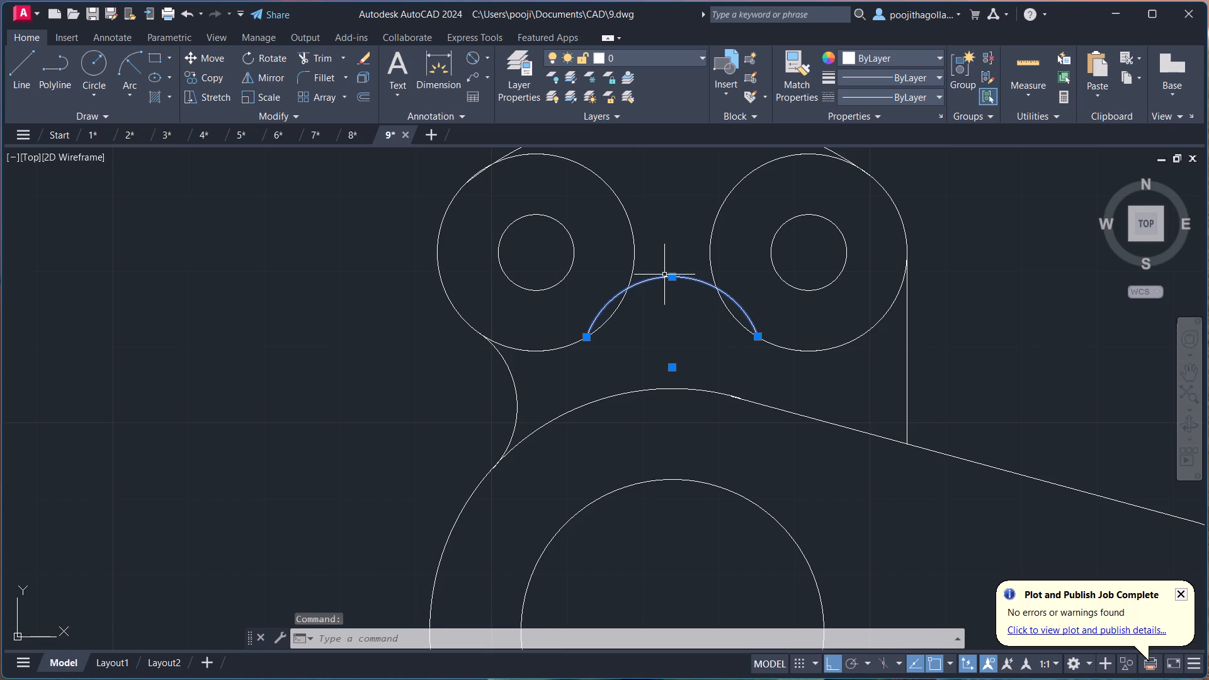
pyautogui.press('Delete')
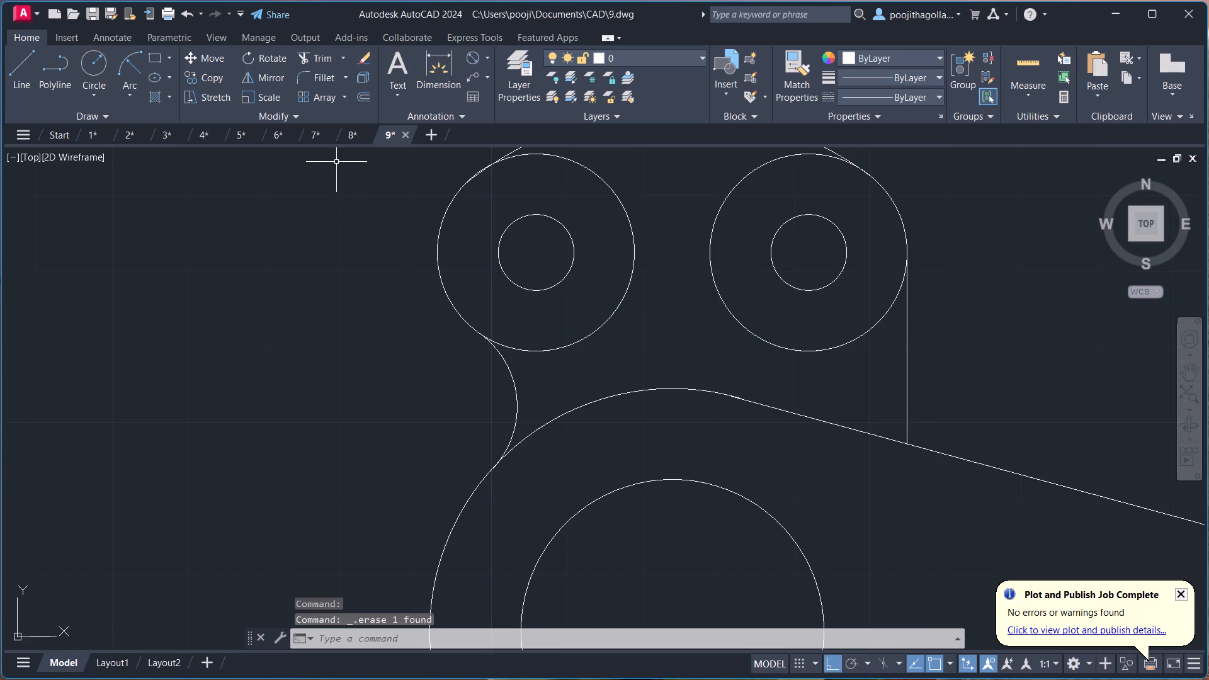
# Draw a radius 12 circle tangent to the lower inner sides of both radius 13 circles.
pyautogui.click(96, 77)
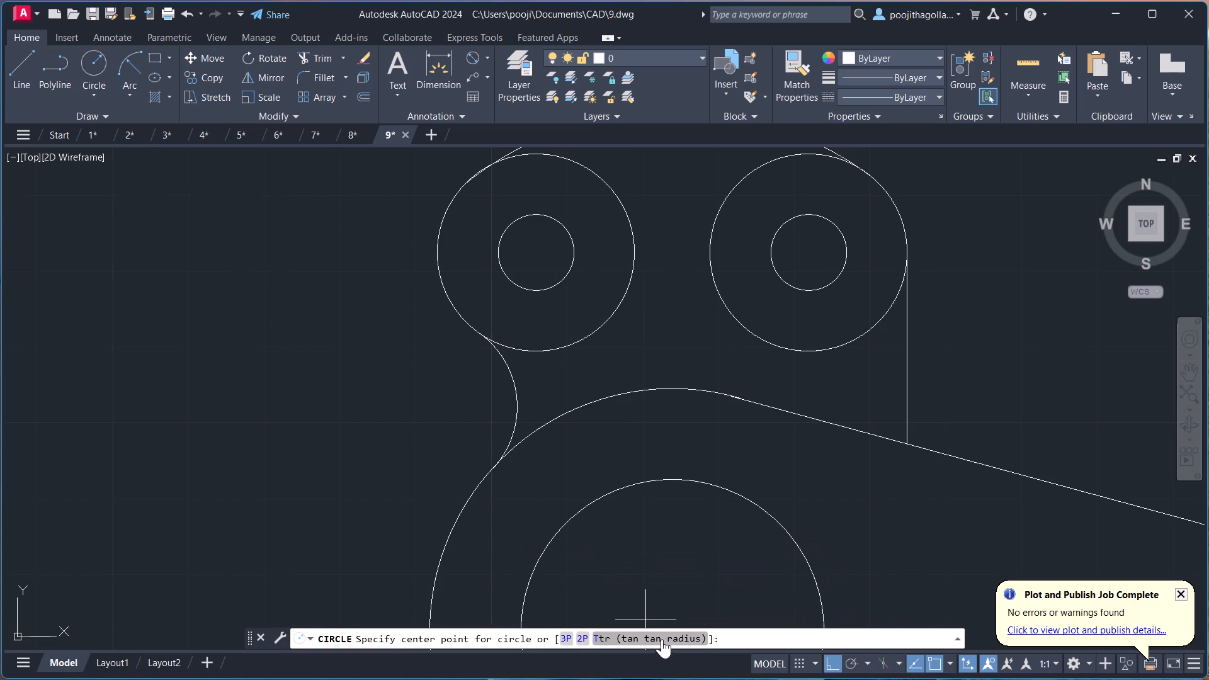
pyautogui.click(667, 642)
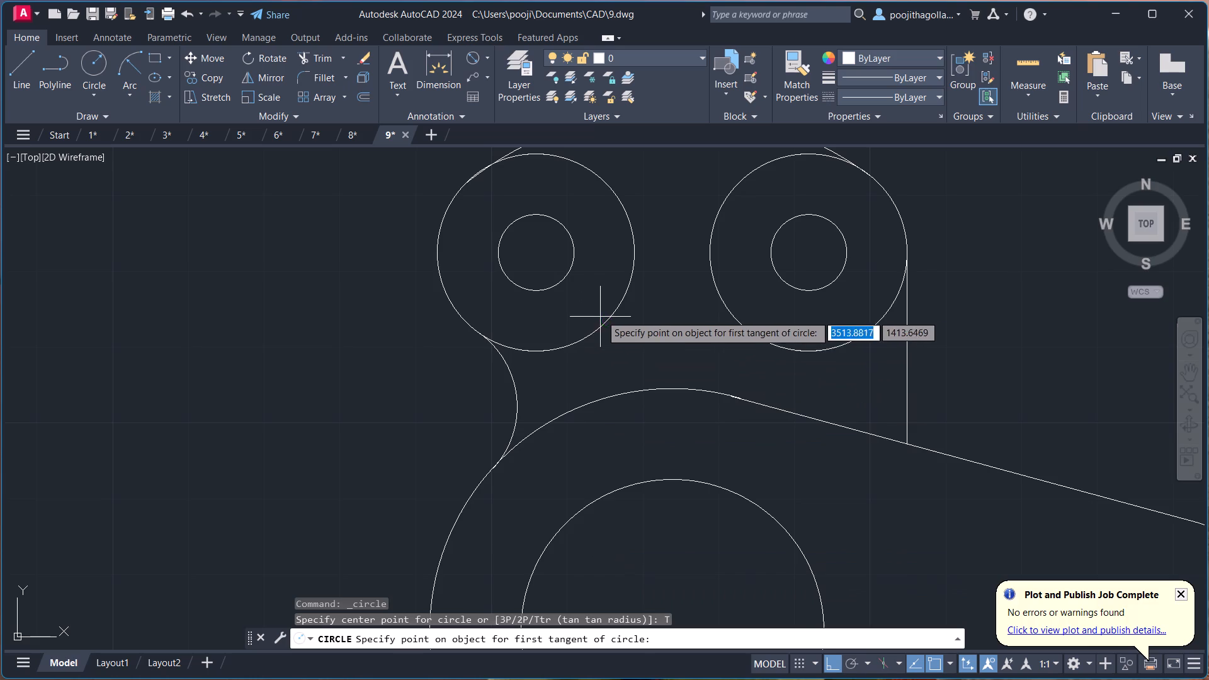
pyautogui.click(613, 302)
pyautogui.click(712, 289)
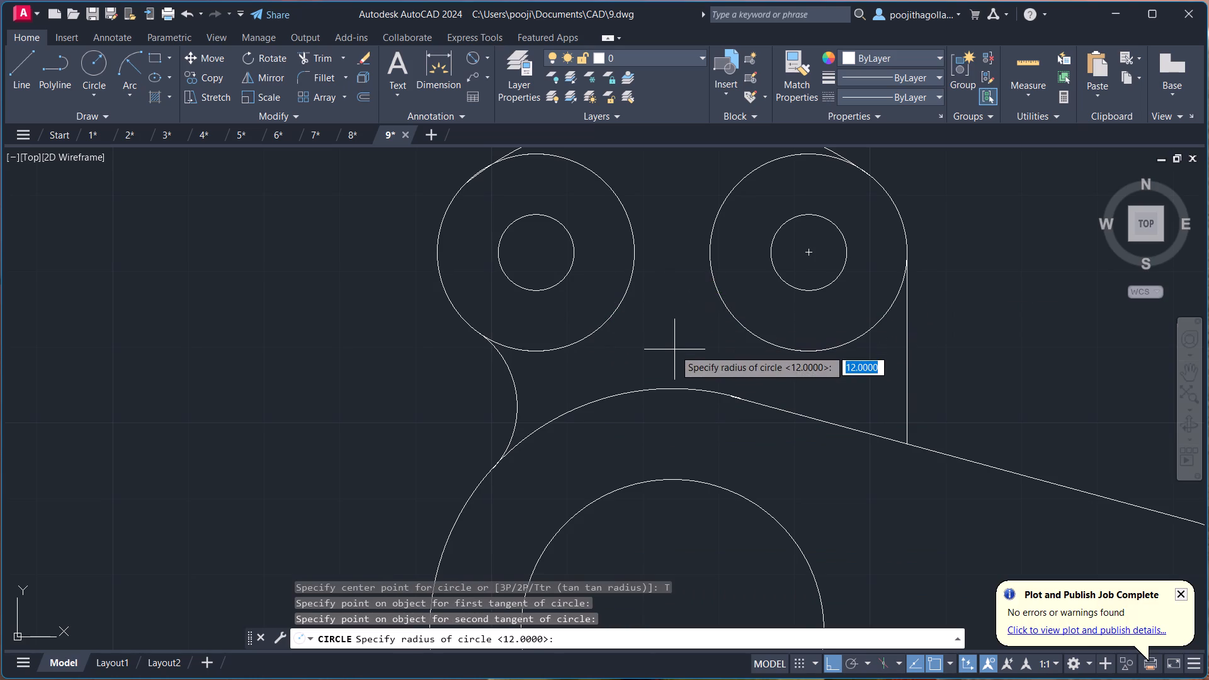
pyautogui.write('12')
pyautogui.press('Return')
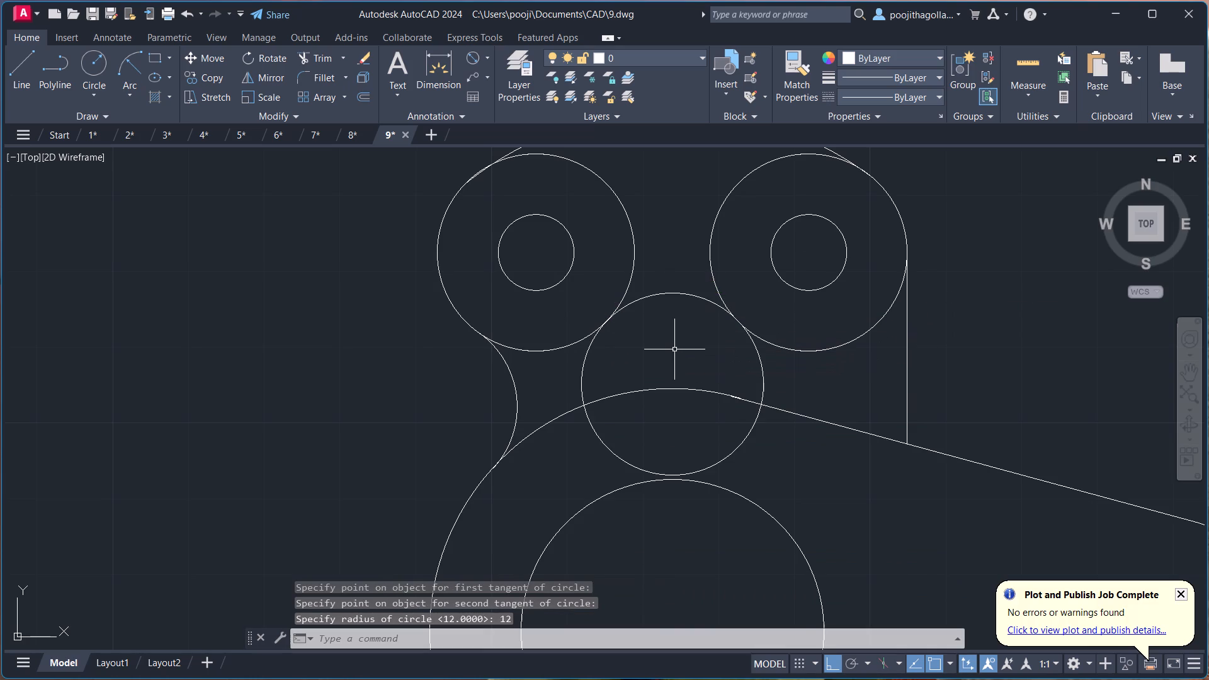
# Trim the radius 12 circle so only its upper arc between the two radius 13 circles remains.
pyautogui.write('tr')
pyautogui.press('Return')
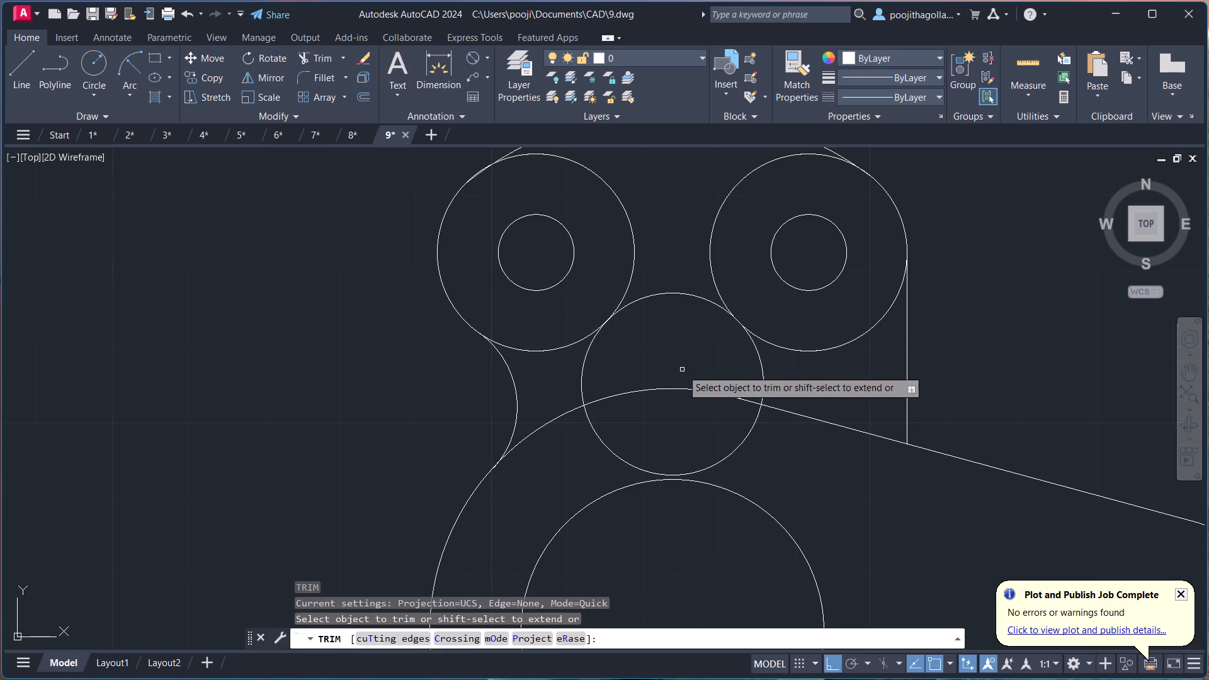
pyautogui.click(761, 360)
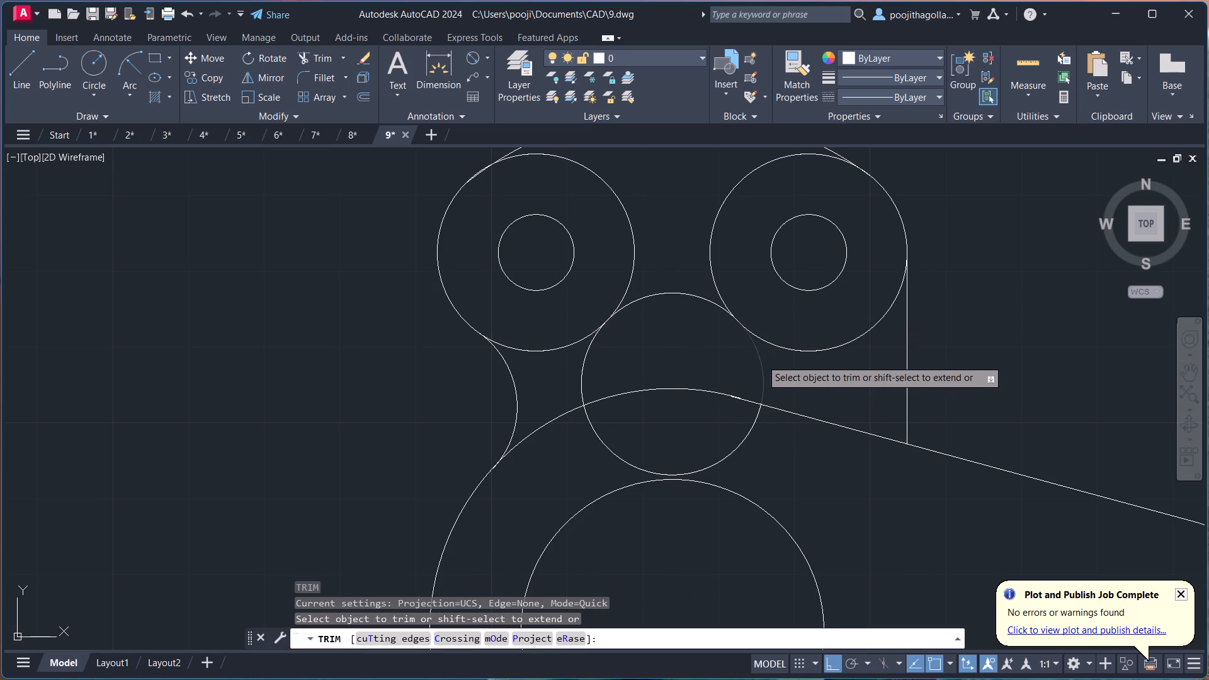
pyautogui.click(582, 361)
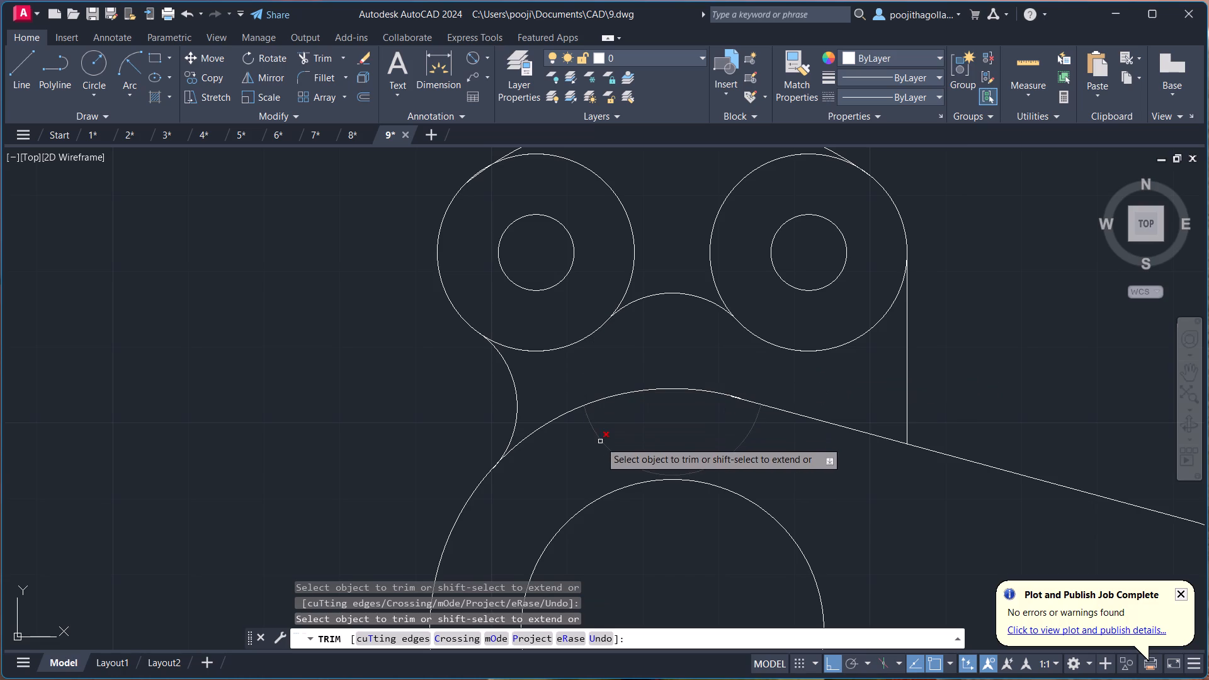
pyautogui.click(600, 441)
pyautogui.press('Escape')
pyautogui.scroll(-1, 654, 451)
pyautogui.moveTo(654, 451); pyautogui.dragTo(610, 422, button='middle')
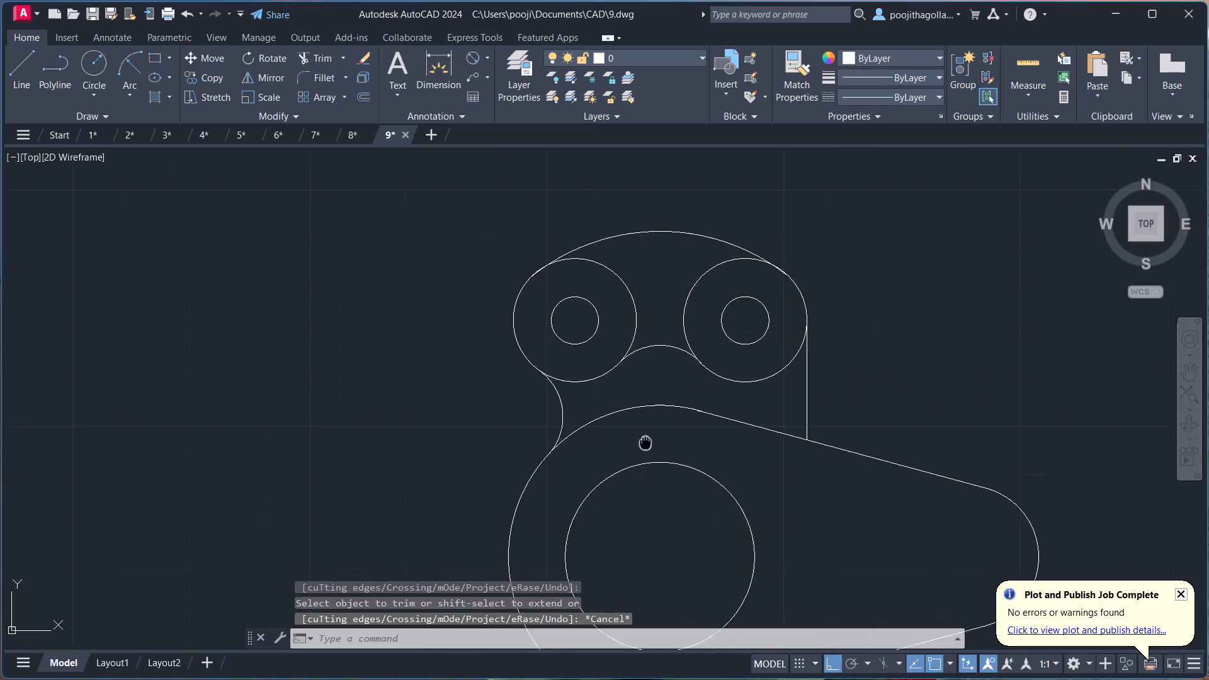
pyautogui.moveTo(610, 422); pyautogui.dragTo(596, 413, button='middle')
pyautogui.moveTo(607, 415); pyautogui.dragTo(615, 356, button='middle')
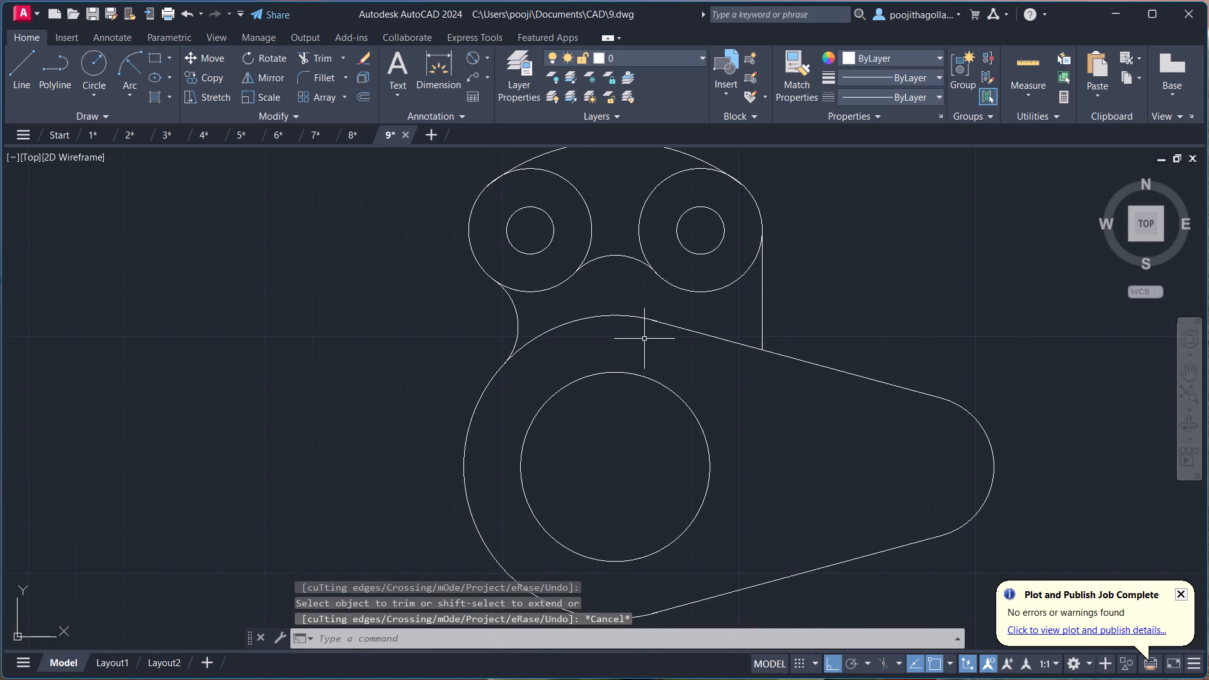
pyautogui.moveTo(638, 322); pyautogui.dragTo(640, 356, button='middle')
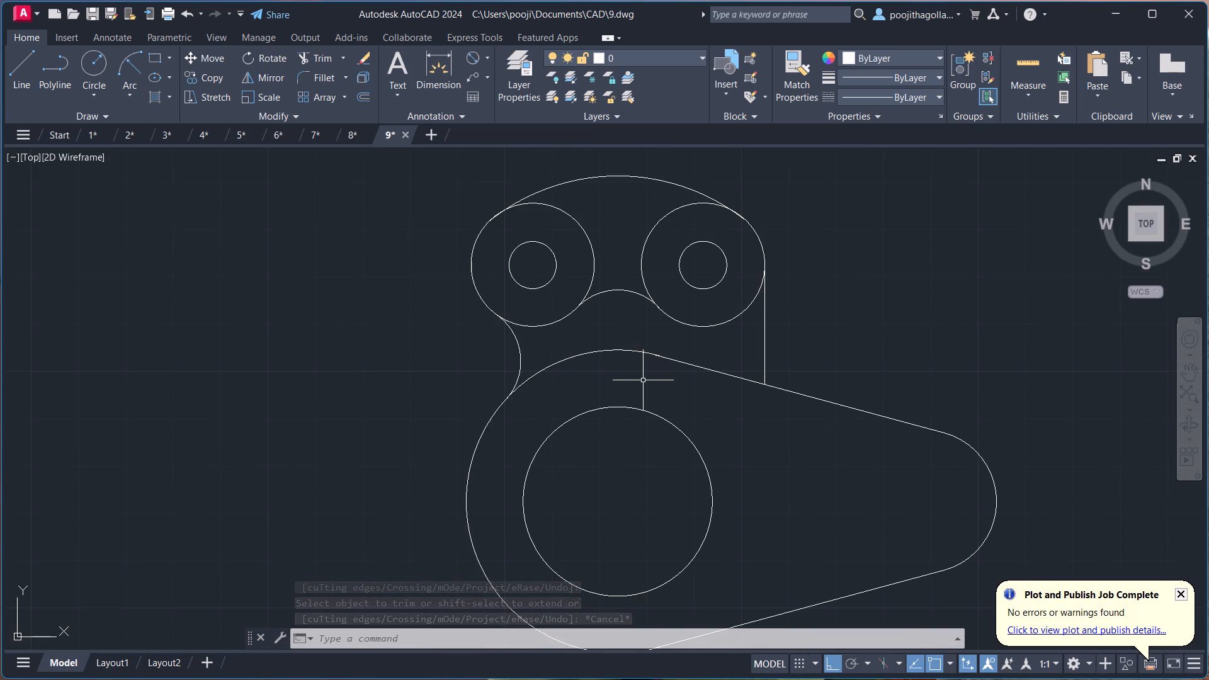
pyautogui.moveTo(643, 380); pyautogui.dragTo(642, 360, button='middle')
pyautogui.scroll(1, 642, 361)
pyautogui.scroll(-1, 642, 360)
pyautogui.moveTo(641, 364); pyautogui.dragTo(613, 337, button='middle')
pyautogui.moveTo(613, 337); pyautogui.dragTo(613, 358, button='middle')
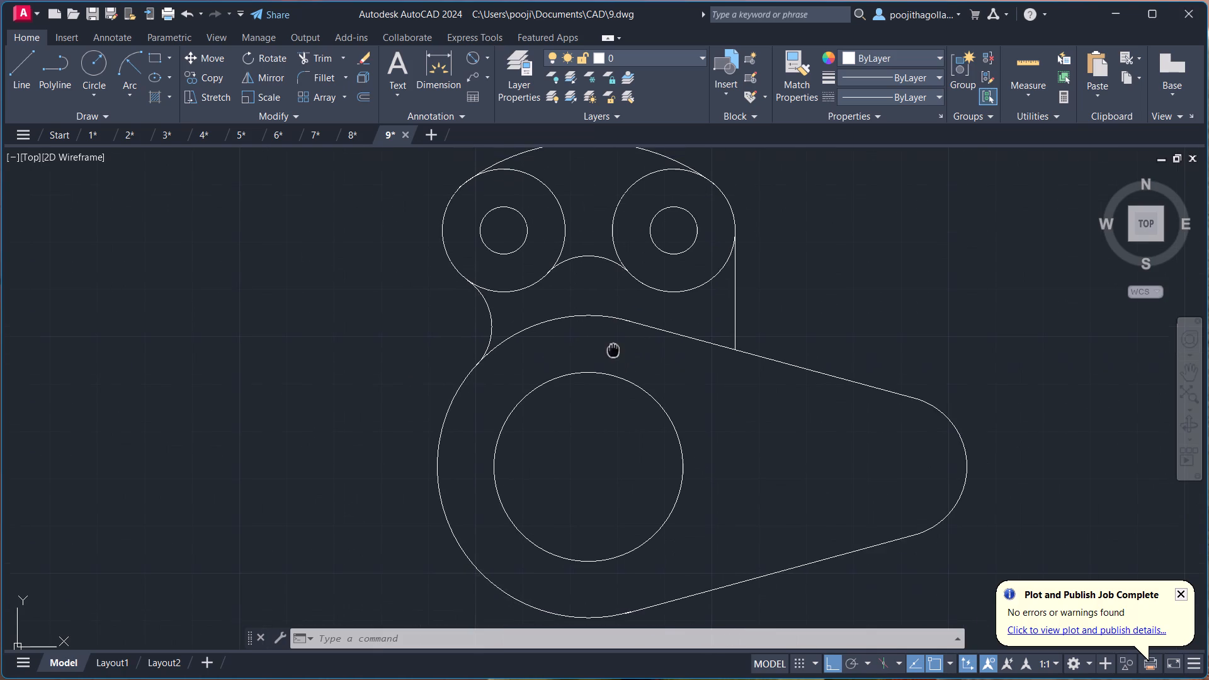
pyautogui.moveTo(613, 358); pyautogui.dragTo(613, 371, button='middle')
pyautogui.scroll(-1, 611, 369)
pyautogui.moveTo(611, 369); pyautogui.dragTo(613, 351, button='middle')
# Mirror both circle pairs with their connecting arcs and vertical line across the radius 20 circle's horizontal axis, keeping the originals.
pyautogui.moveTo(763, 248); pyautogui.dragTo(754, 255)
pyautogui.click(485, 307)
pyautogui.scroll(2, 500, 317)
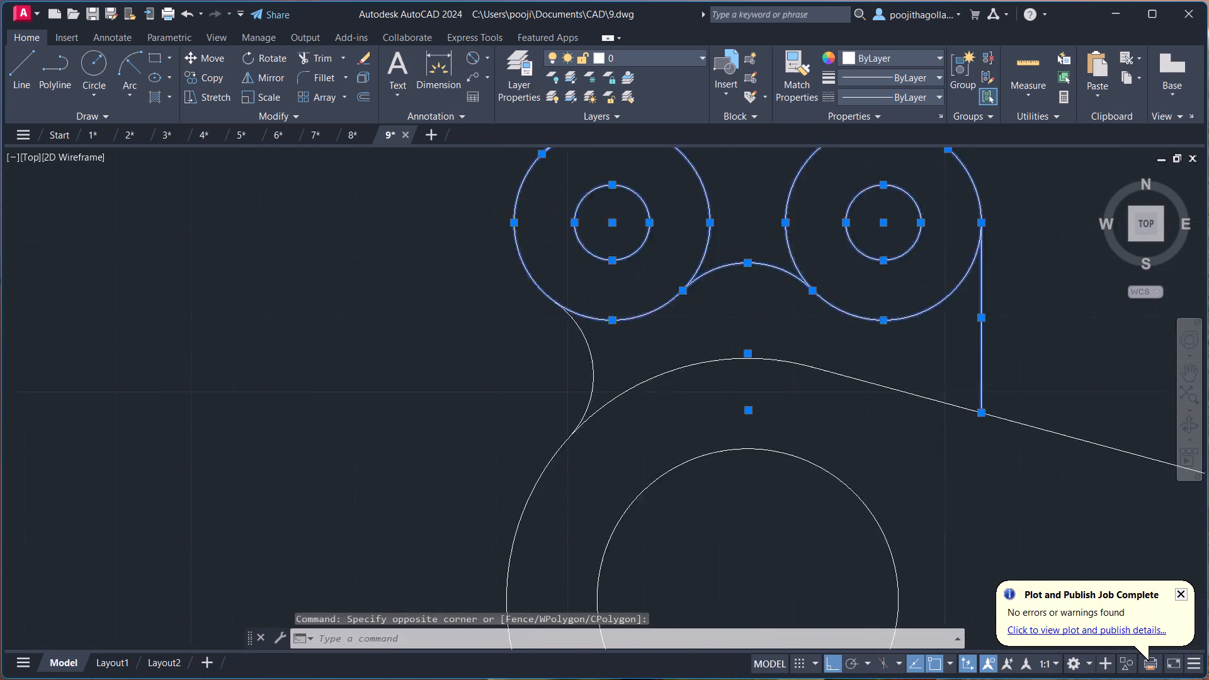
pyautogui.scroll(1, 500, 317)
pyautogui.click(628, 335)
pyautogui.scroll(-3, 581, 383)
pyautogui.moveTo(654, 337); pyautogui.dragTo(535, 348, button='middle')
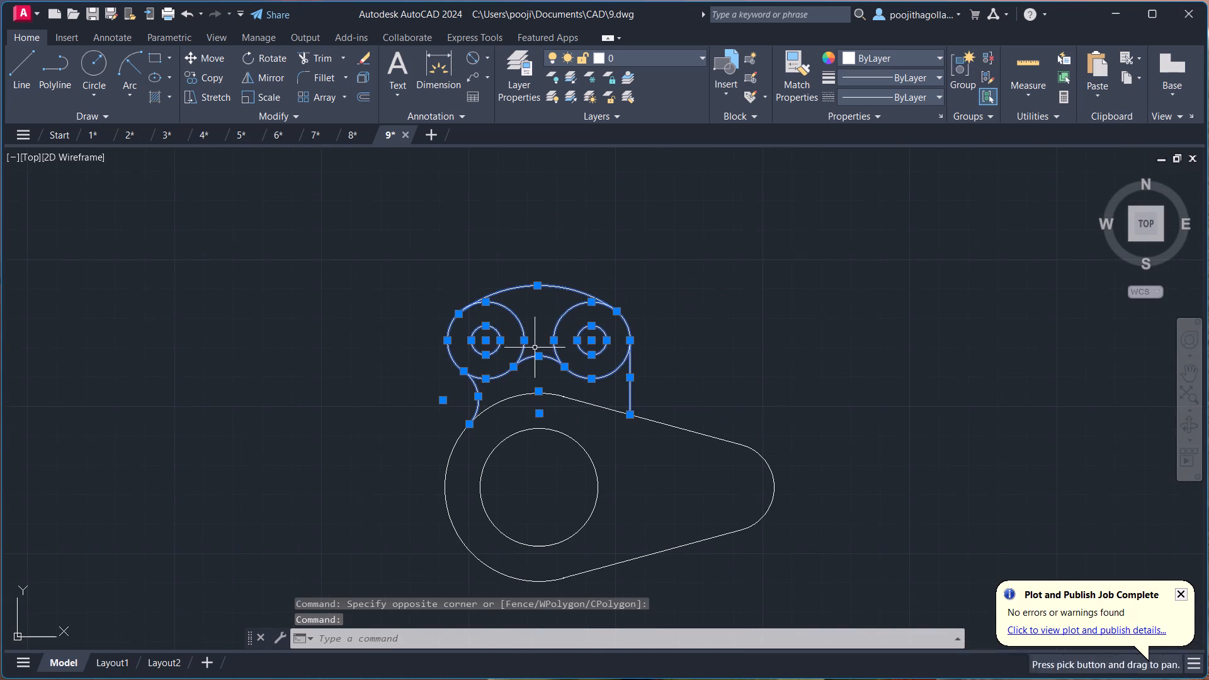
pyautogui.write('mi')
pyautogui.press('Return')
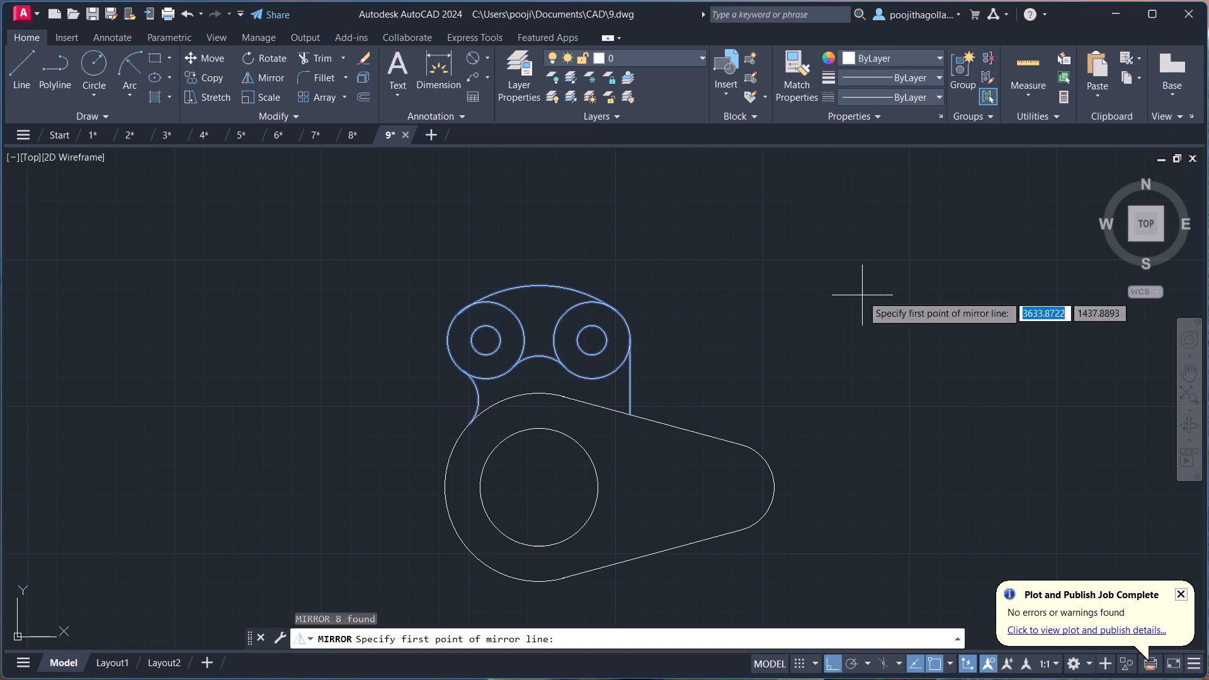
pyautogui.scroll(1, 708, 492)
pyautogui.scroll(1, 657, 487)
pyautogui.moveTo(657, 487); pyautogui.dragTo(743, 357, button='middle')
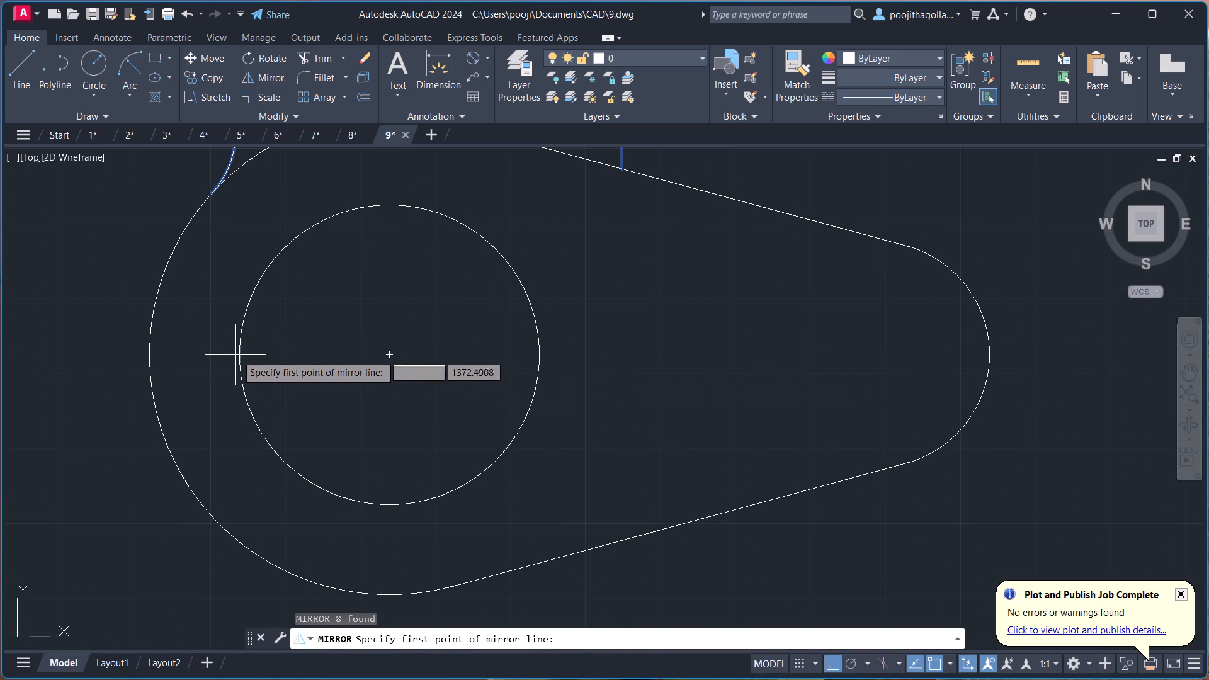
pyautogui.click(240, 356)
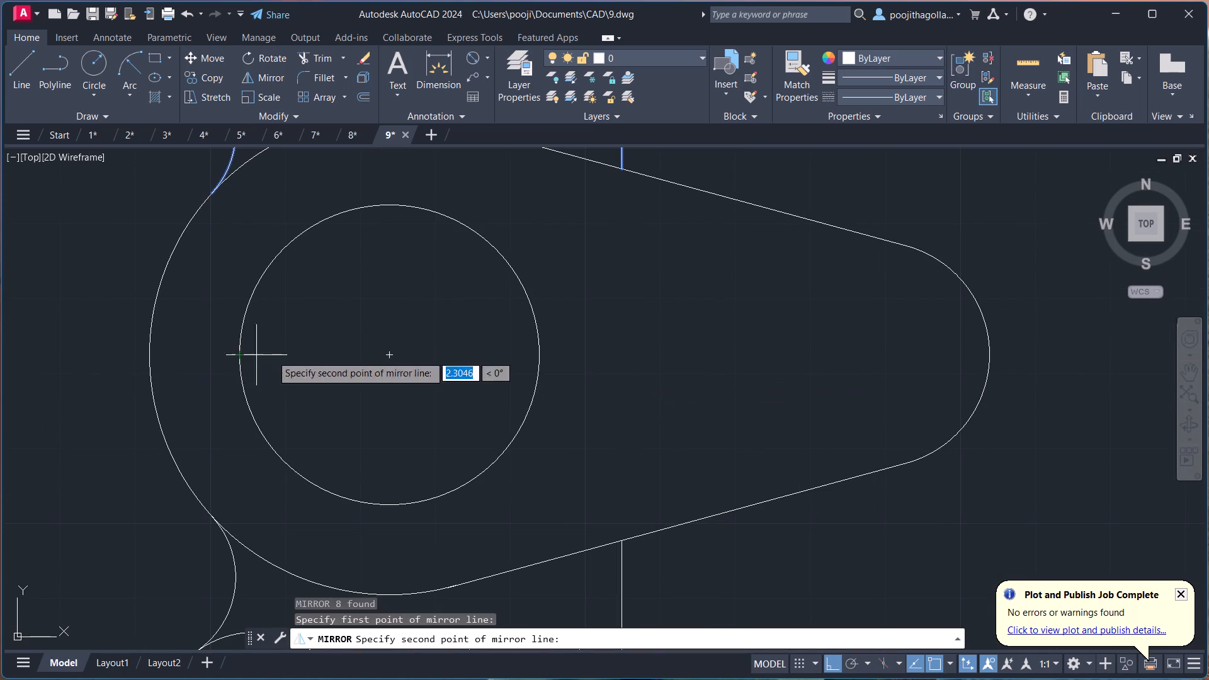
pyautogui.click(540, 356)
pyautogui.moveTo(567, 406); pyautogui.dragTo(540, 356)
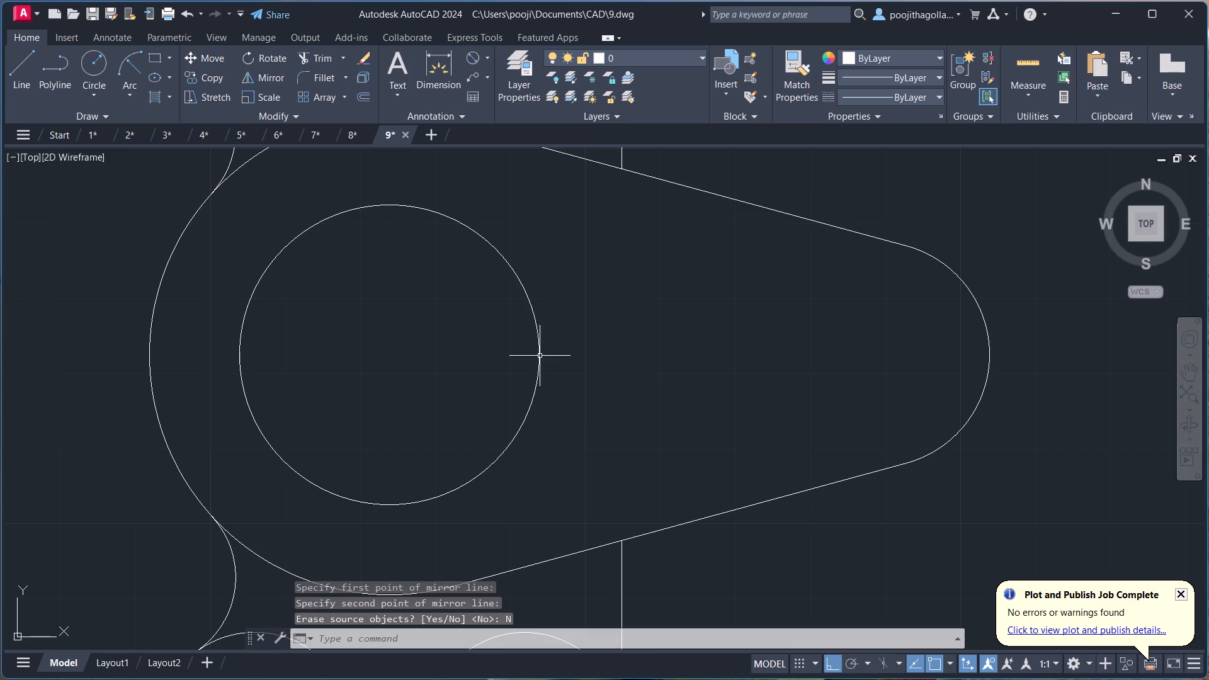
# Draw a horizontal helper line from the radius 20 circle's centre to the centre of the radius 15 end arc.
pyautogui.scroll(-2, 526, 316)
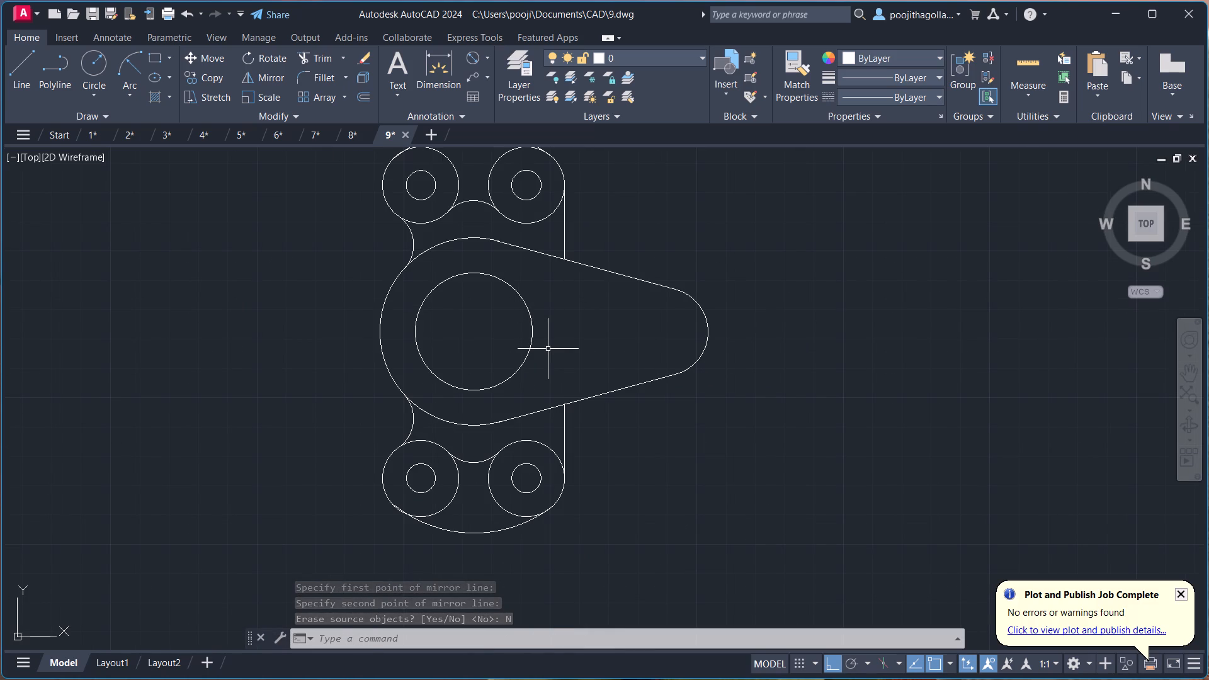
pyautogui.scroll(1, 548, 347)
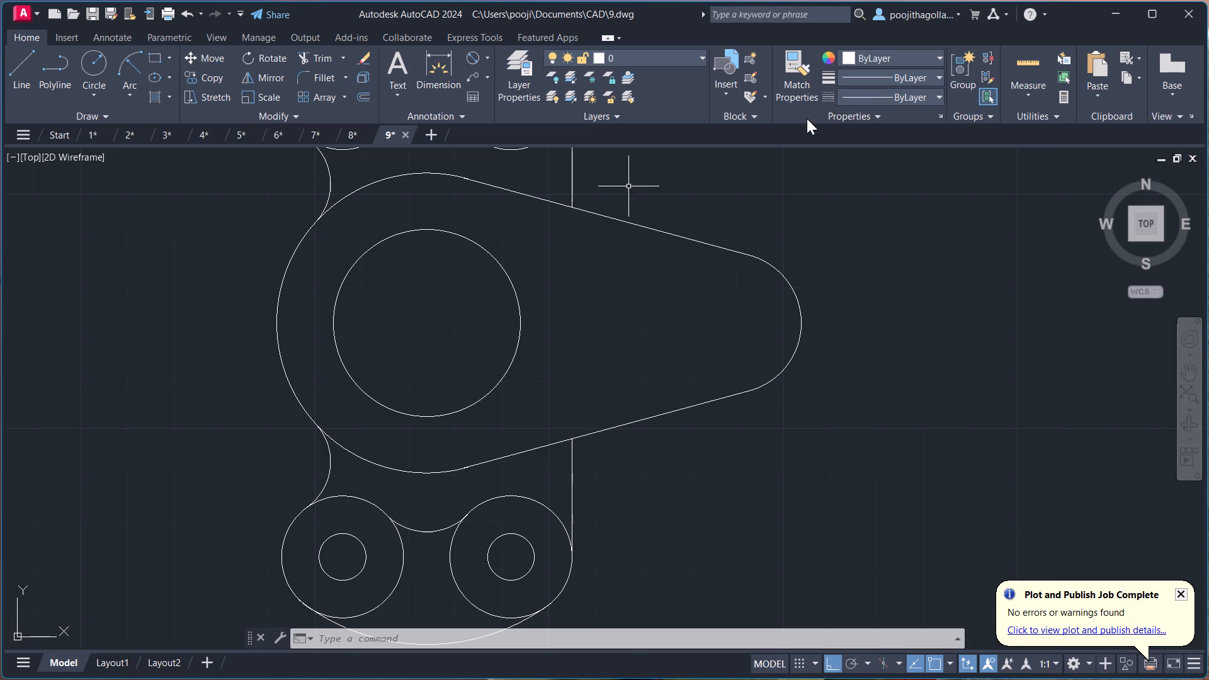
pyautogui.scroll(-1, 701, 235)
pyautogui.moveTo(708, 268); pyautogui.dragTo(749, 336, button='middle')
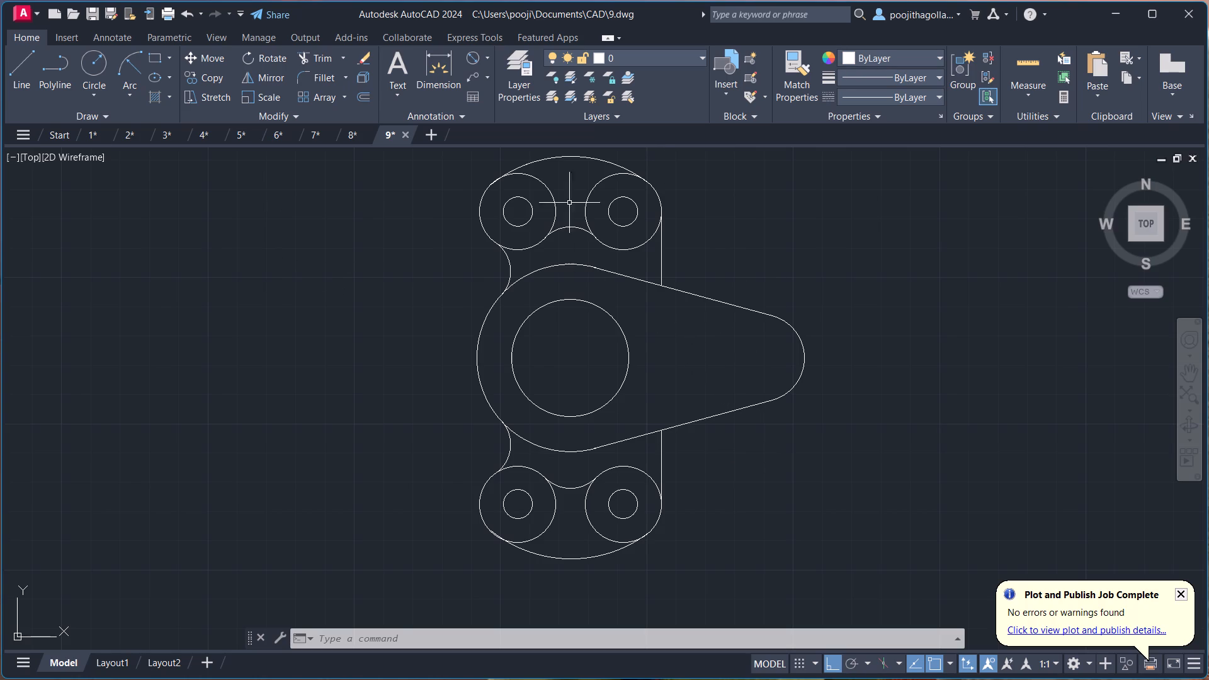
pyautogui.click(16, 60)
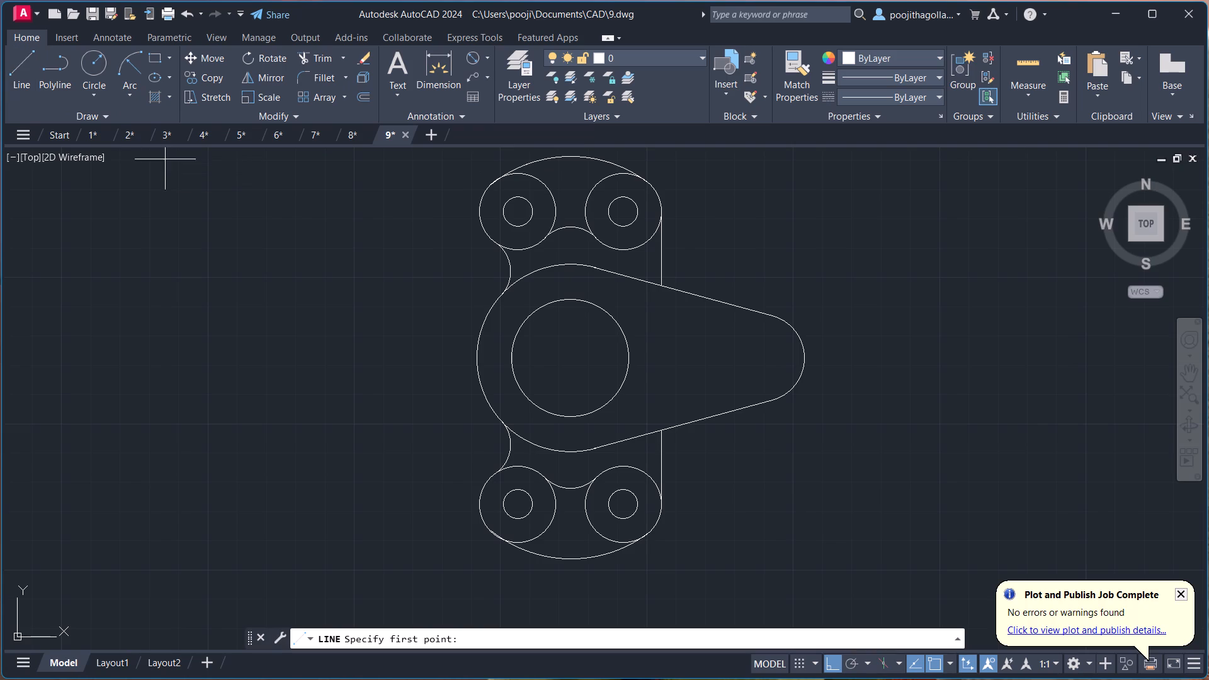
pyautogui.click(574, 357)
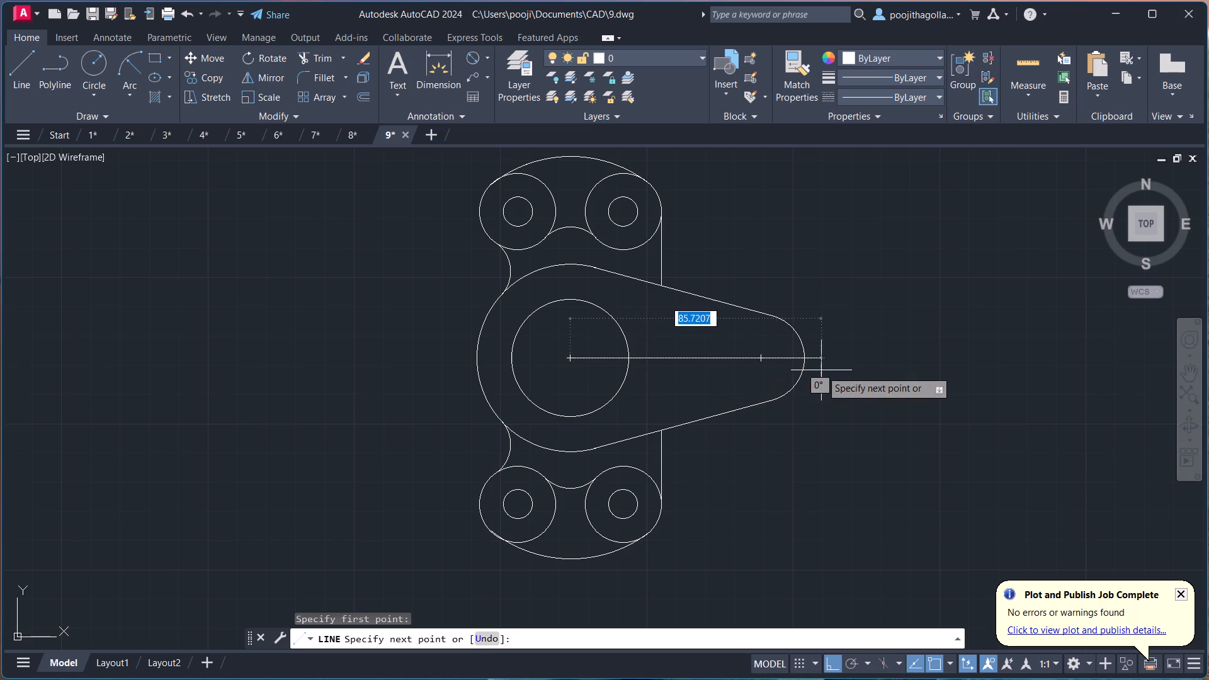
pyautogui.click(761, 360)
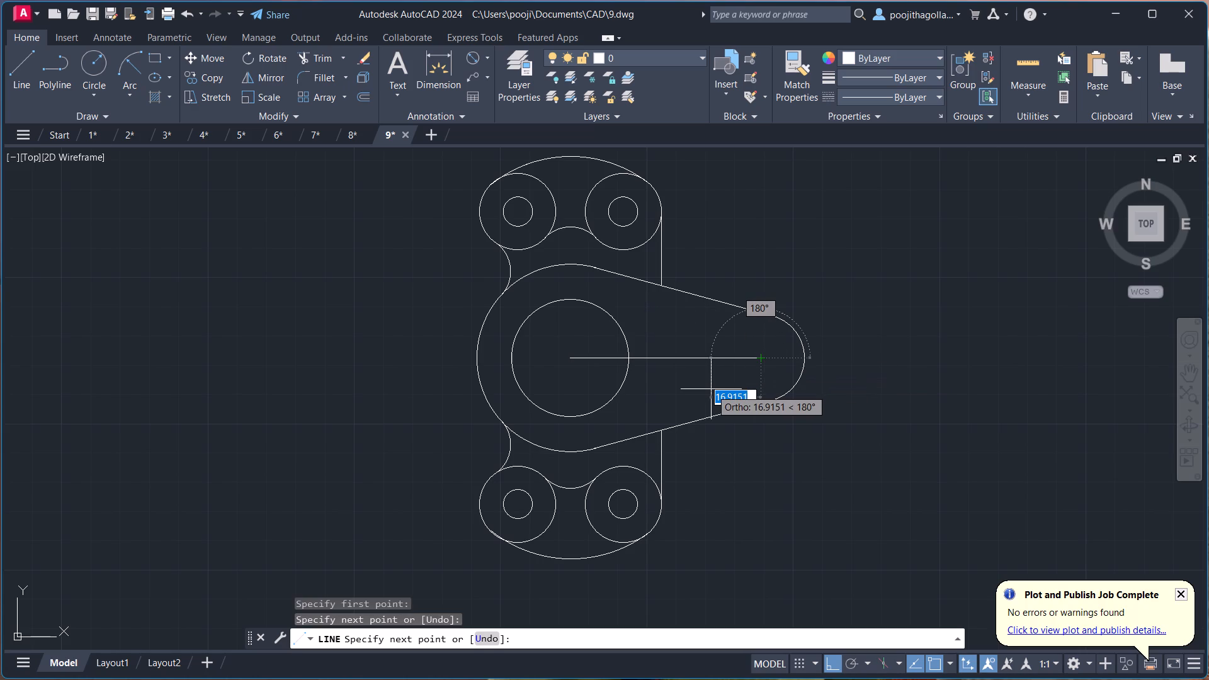
pyautogui.press('Escape')
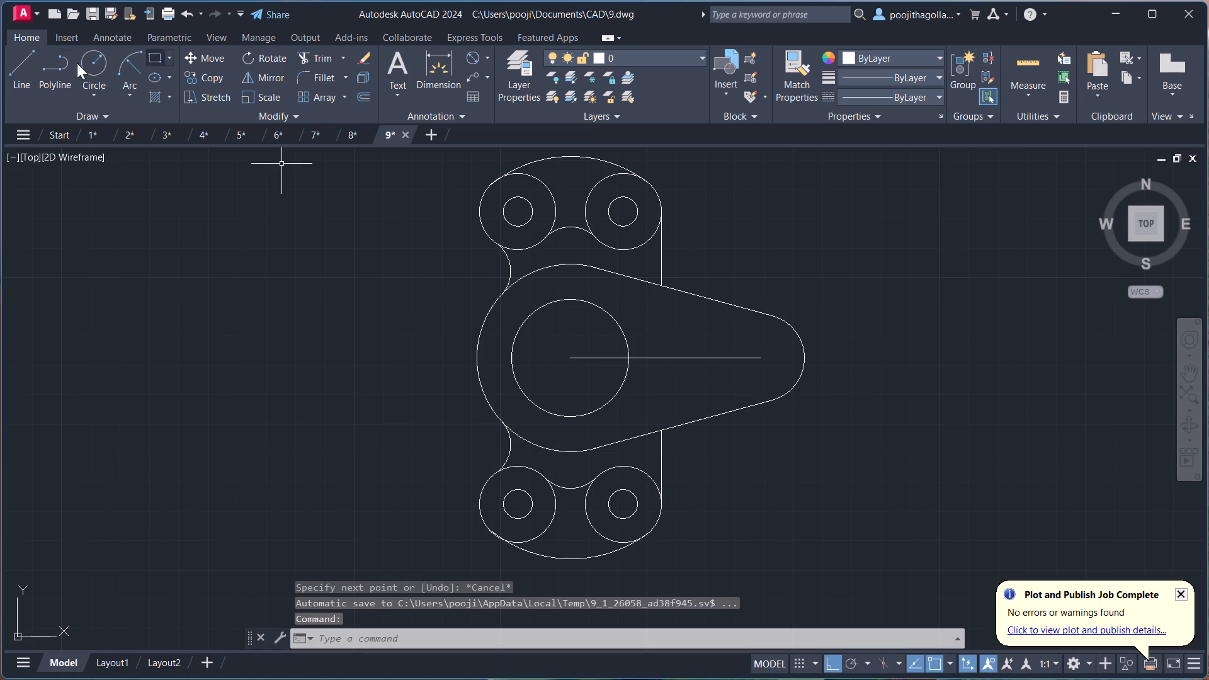
# Draw a 20 long horizontal line from the radius 15 arc's centre towards the radius 20 circle.
pyautogui.click(21, 63)
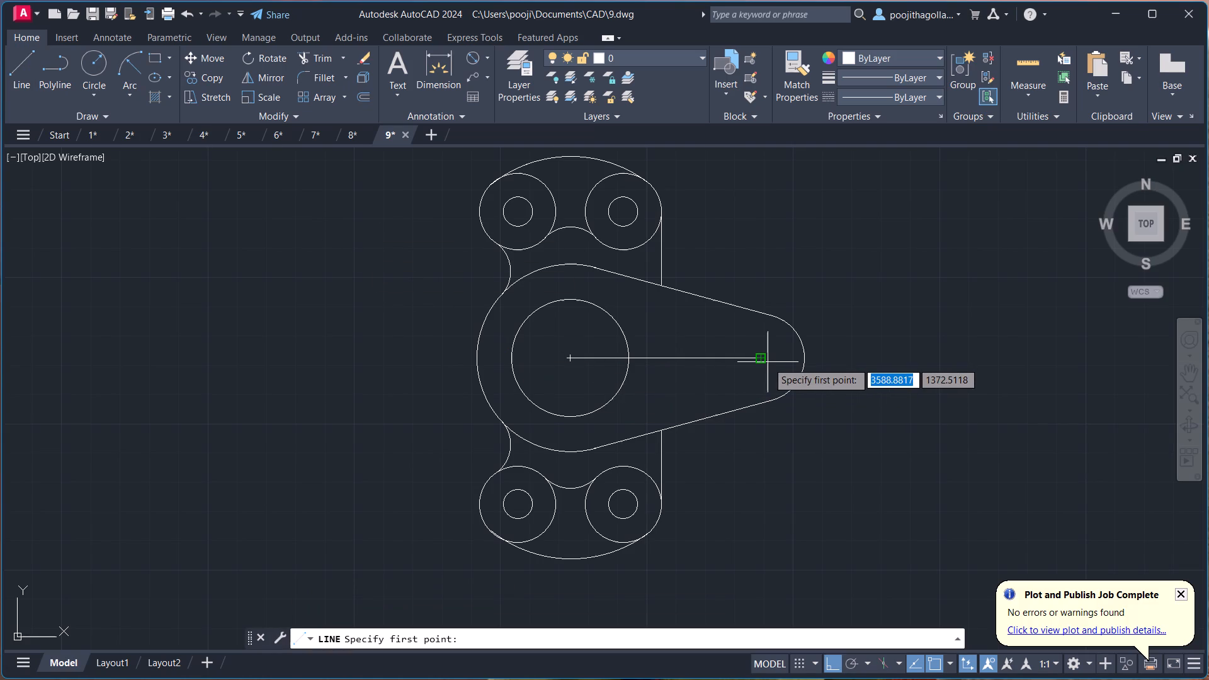
pyautogui.moveTo(759, 360); pyautogui.dragTo(754, 365)
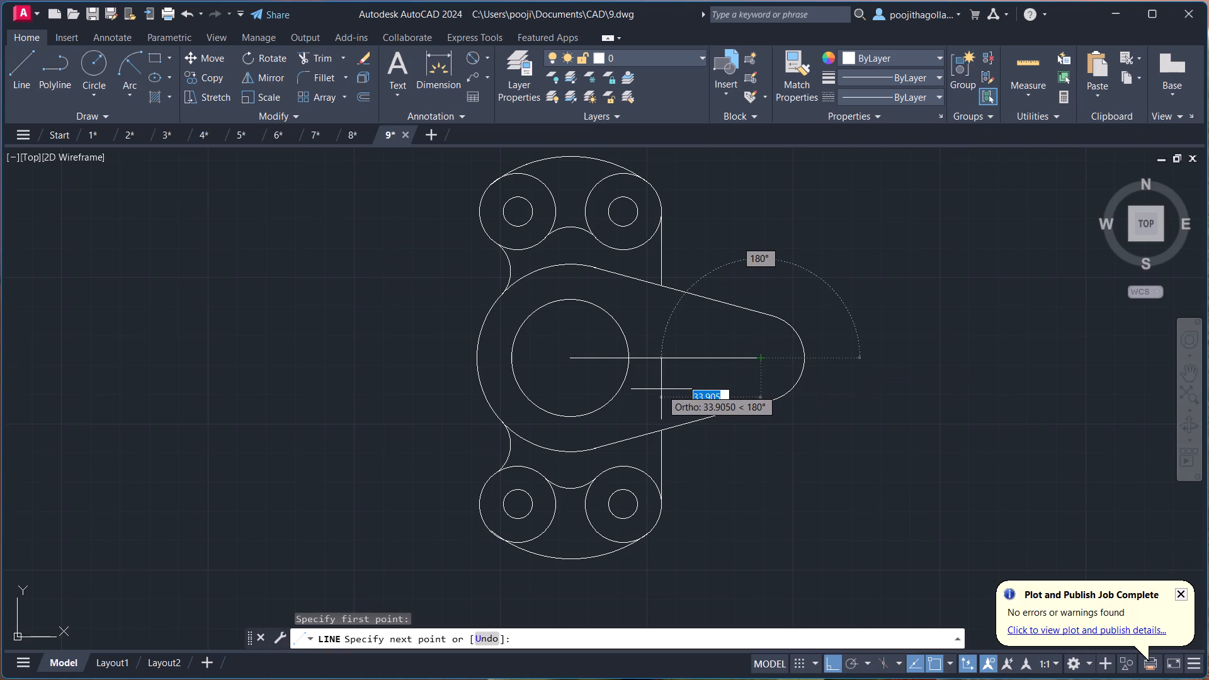
pyautogui.write('20')
pyautogui.press('Return')
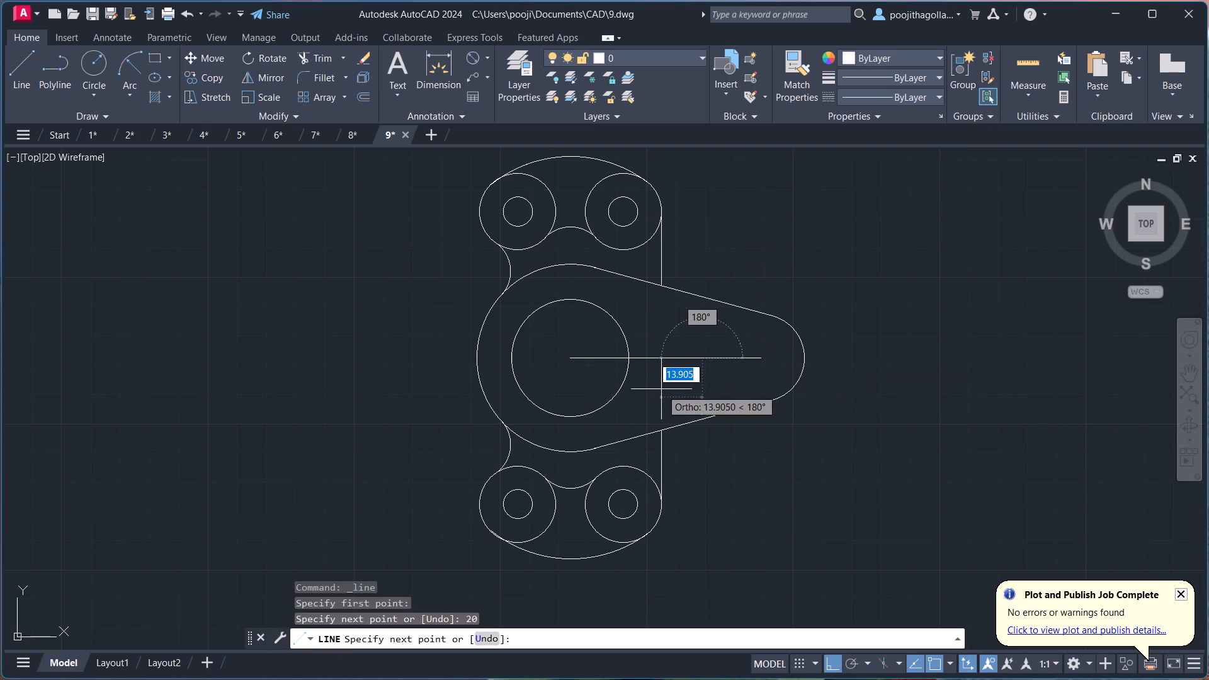
# Continue the line 2 down, 20 right, 4 up and 20 left, then back to the first segment's left end, forming a 20 by 4 rectangle.
pyautogui.scroll(1, 654, 394)
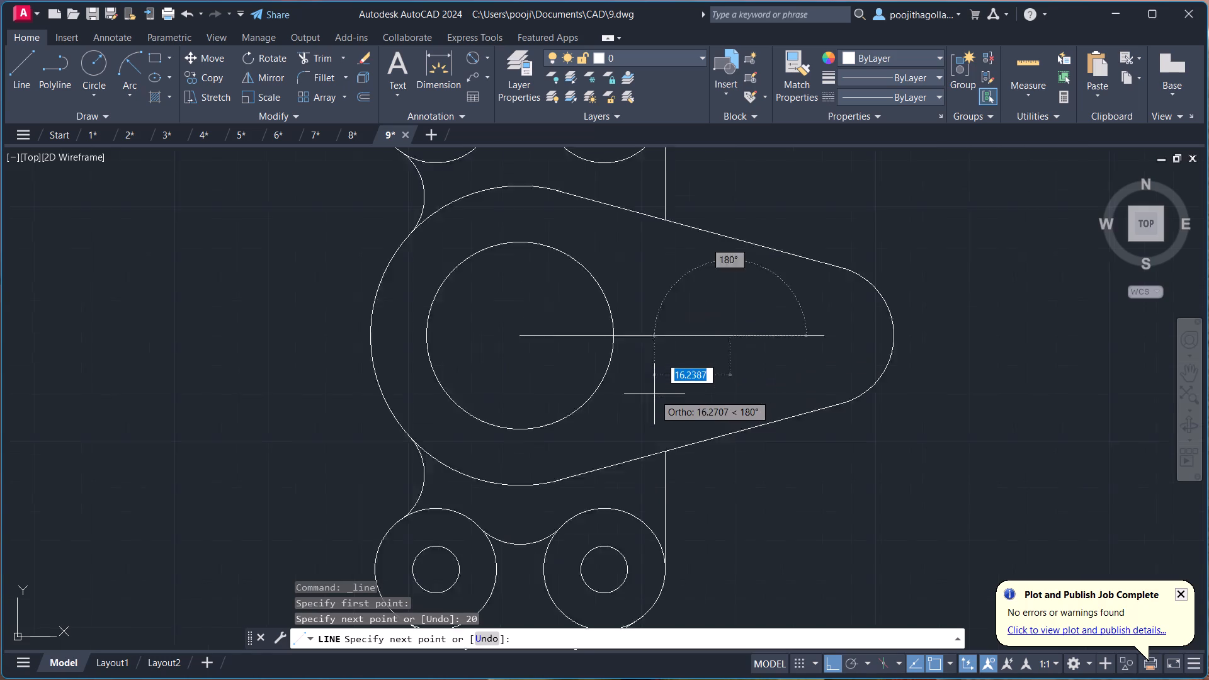
pyautogui.scroll(2, 654, 394)
pyautogui.moveTo(865, 317); pyautogui.dragTo(831, 402, button='middle')
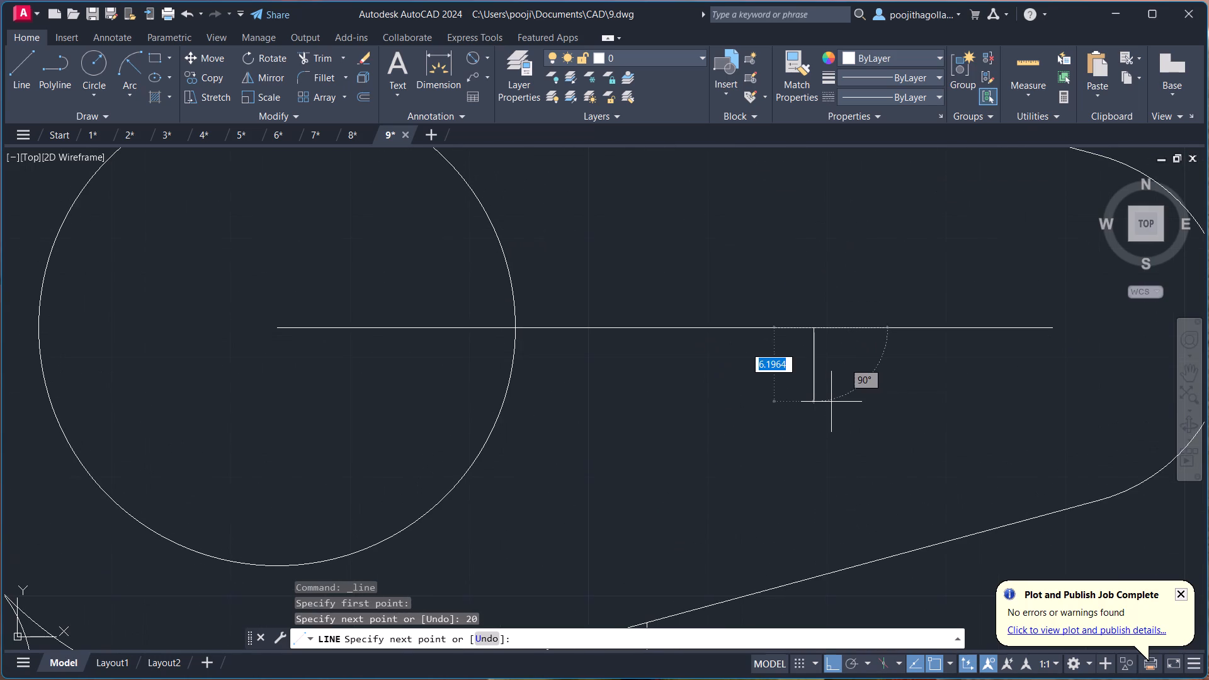
pyautogui.press('2')
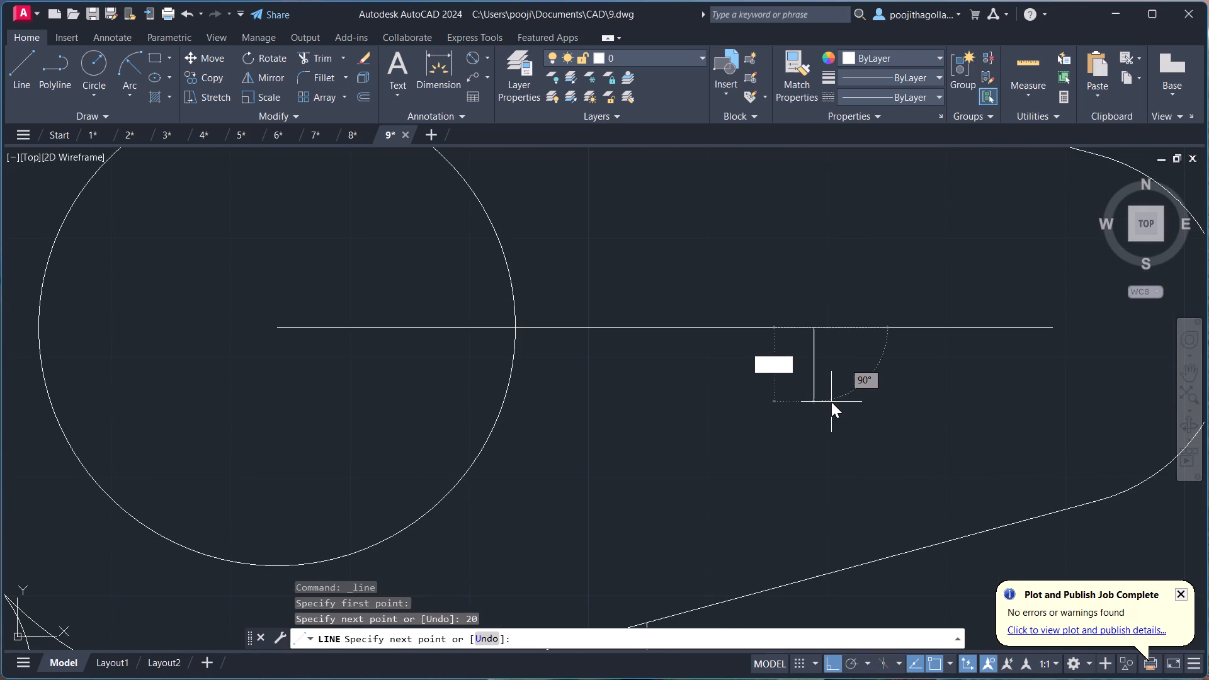
pyautogui.press('Return')
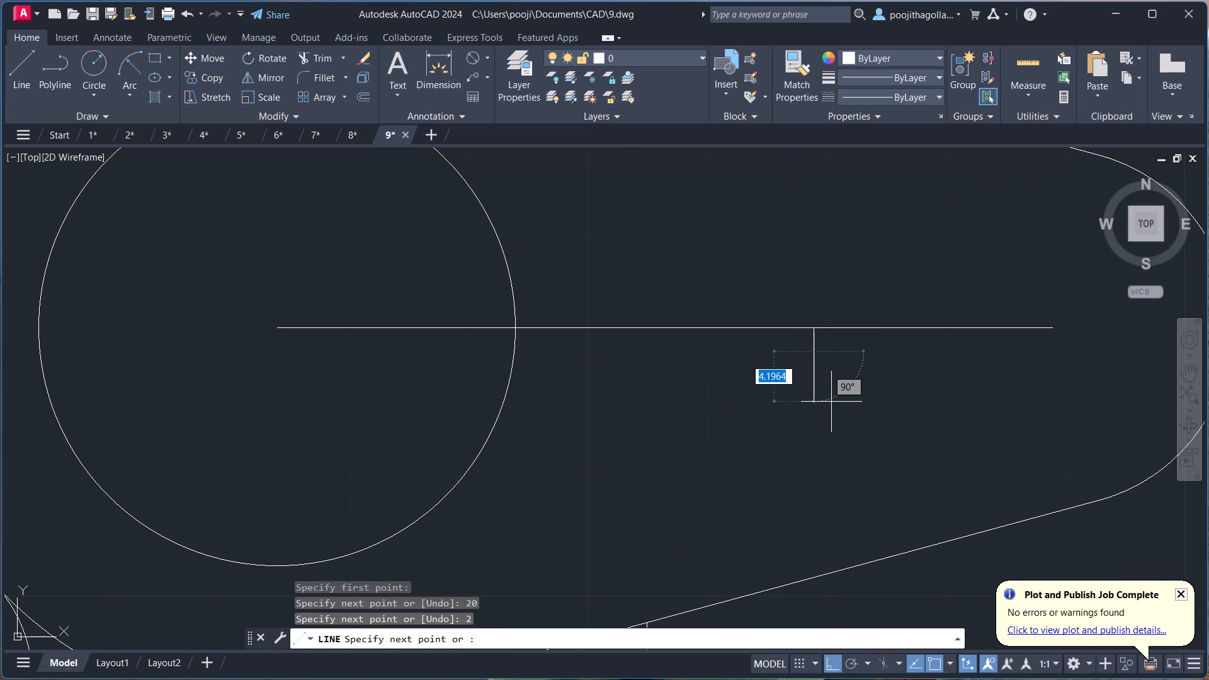
pyautogui.write('20')
pyautogui.press('Return')
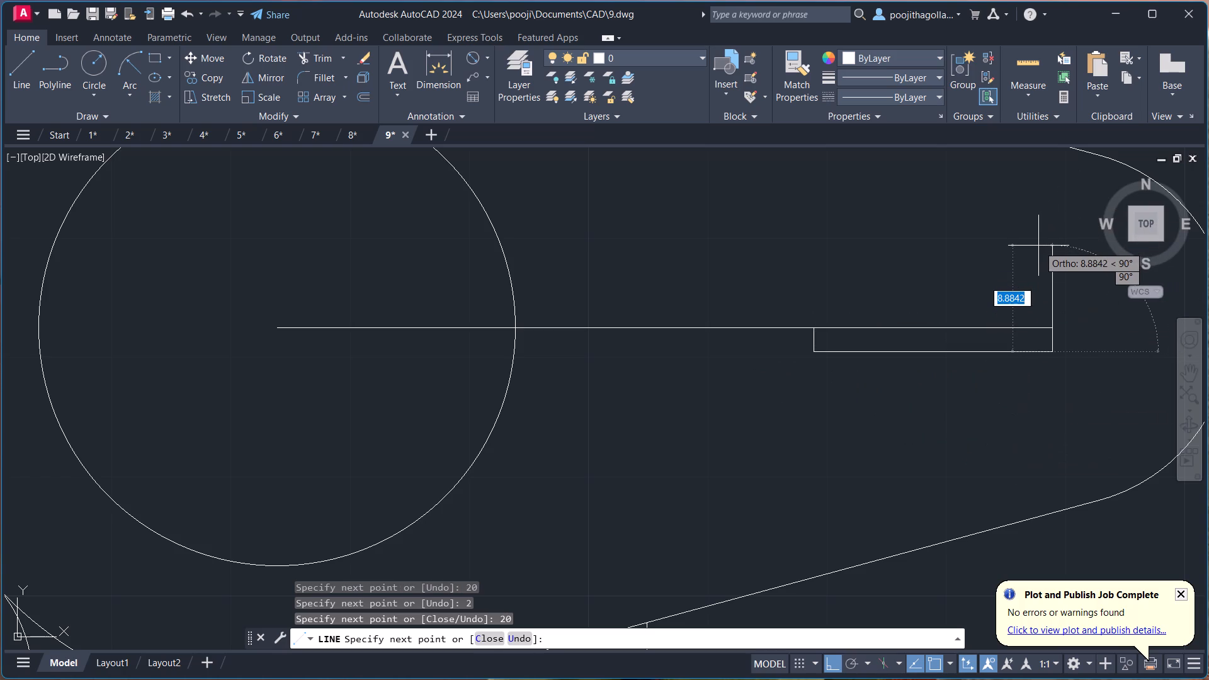
pyautogui.press('4')
pyautogui.press('Return')
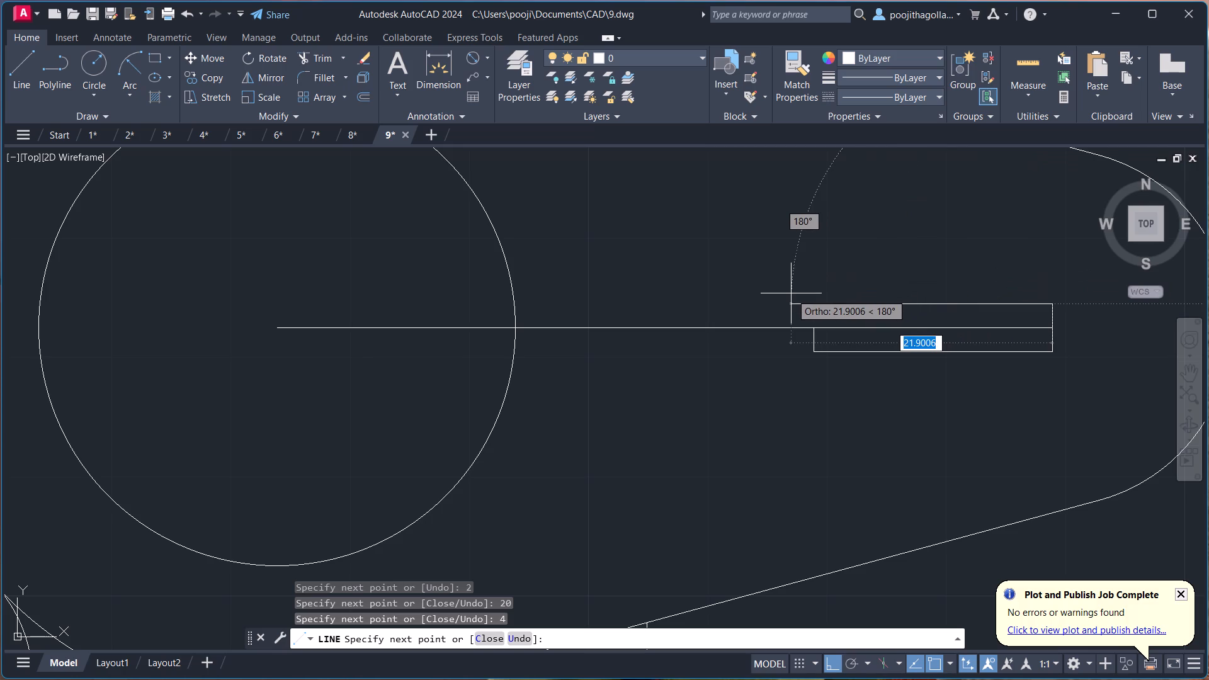
pyautogui.write('20')
pyautogui.press('Return')
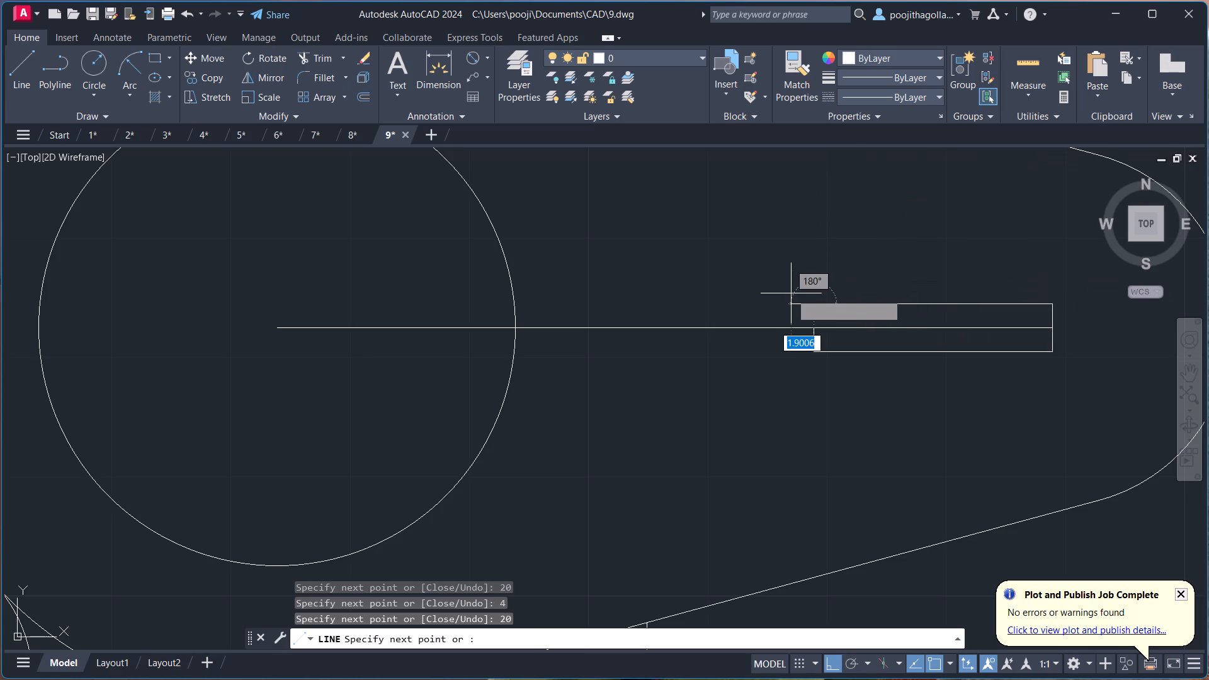
pyautogui.scroll(3, 814, 332)
pyautogui.click(814, 308)
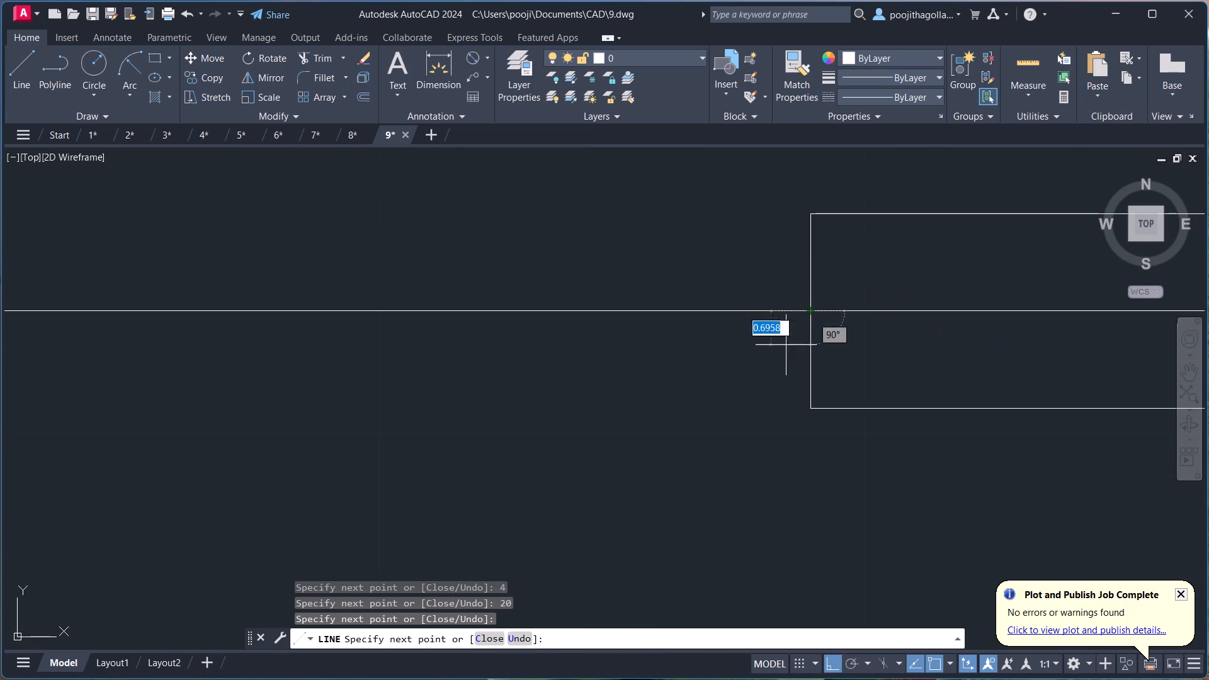
pyautogui.press('Escape')
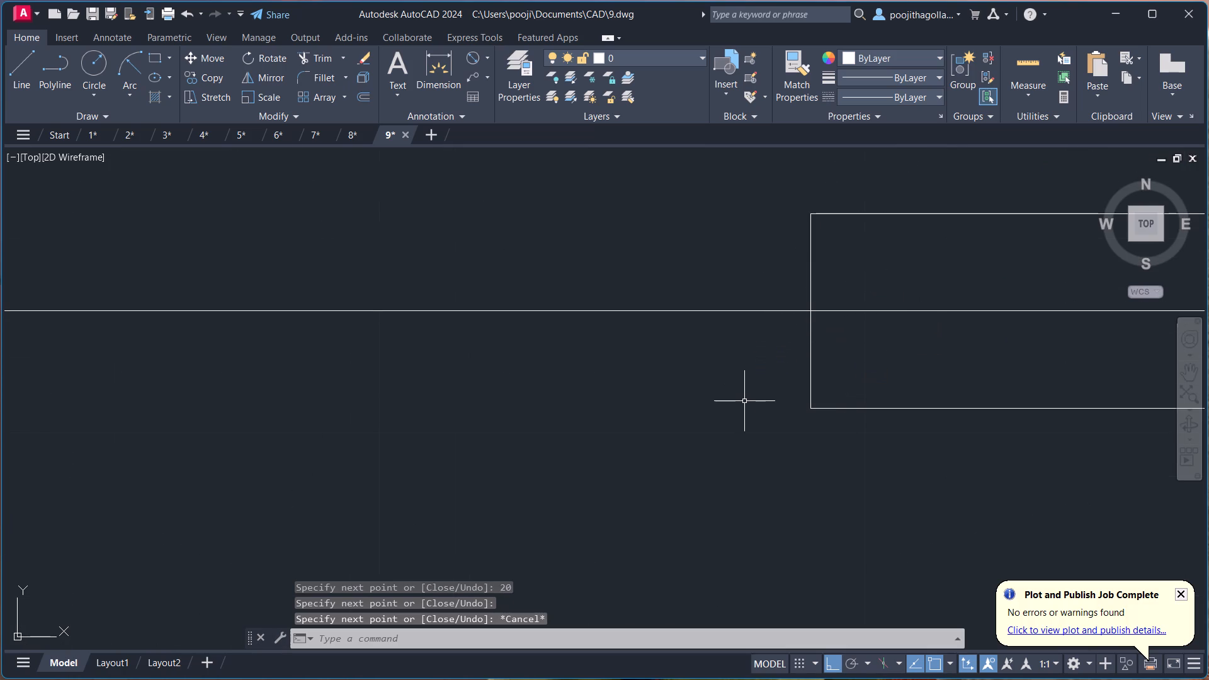
# Delete the long horizontal helper line running from the radius 20 circle's centre to the radius 15 arc's centre.
pyautogui.scroll(-2, 744, 401)
pyautogui.moveTo(697, 349); pyautogui.dragTo(666, 396)
pyautogui.click(648, 429)
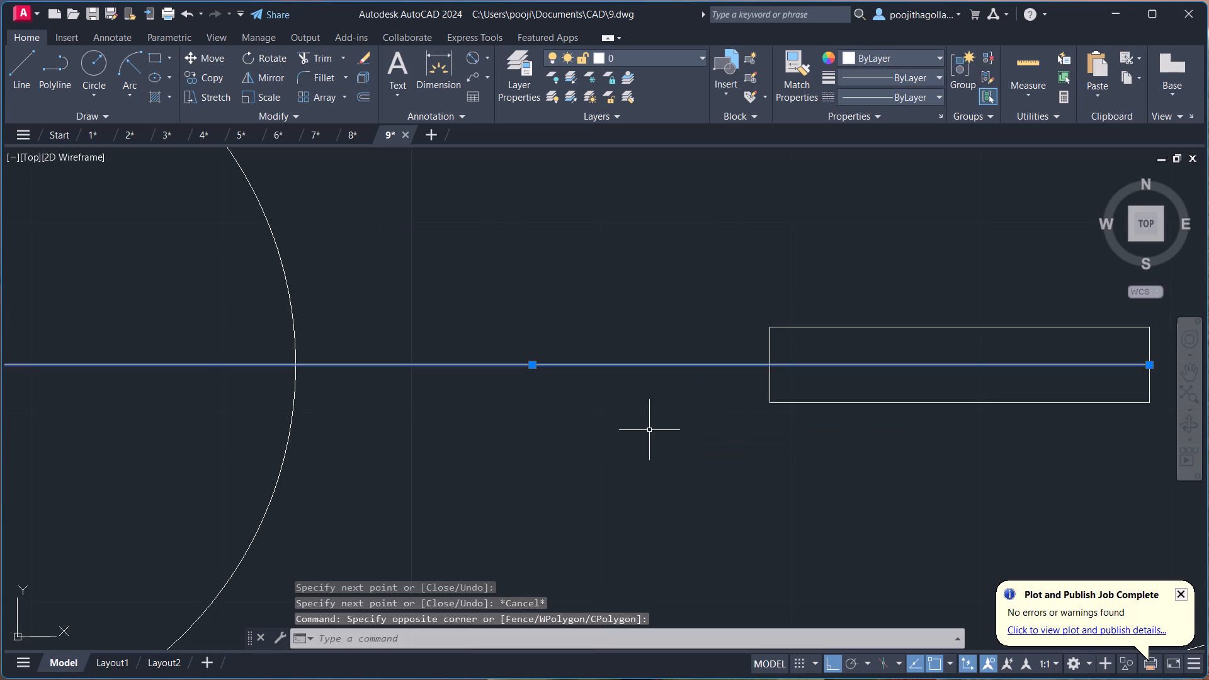
pyautogui.press('Delete')
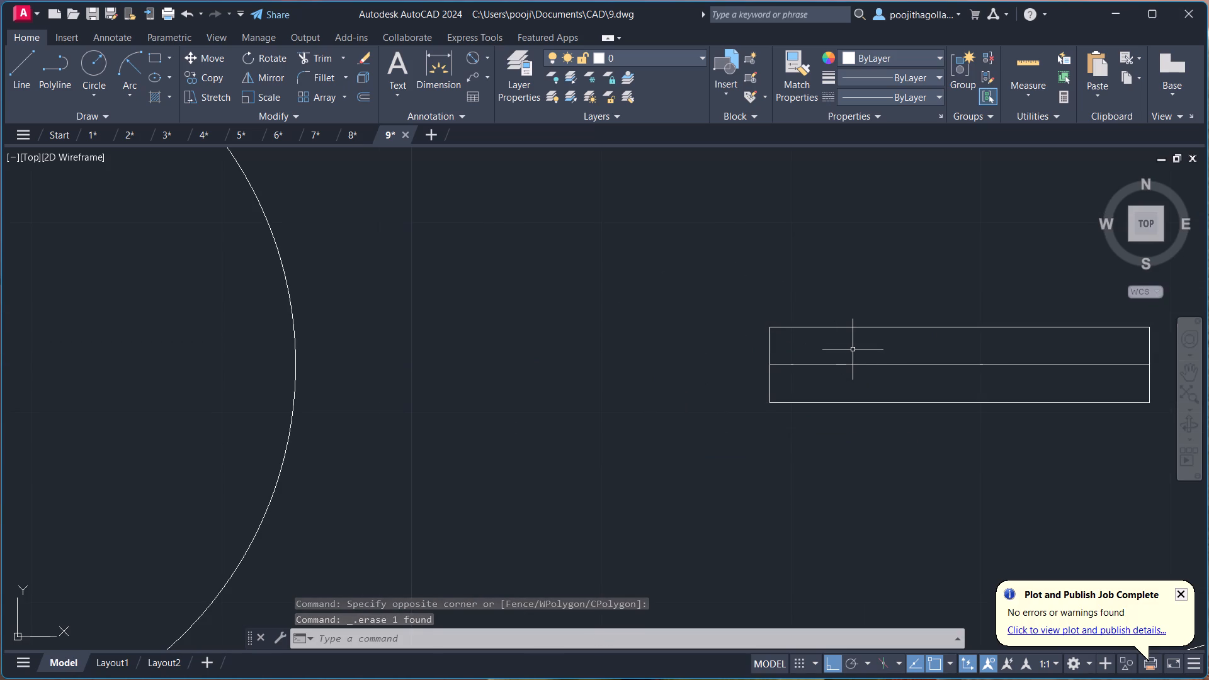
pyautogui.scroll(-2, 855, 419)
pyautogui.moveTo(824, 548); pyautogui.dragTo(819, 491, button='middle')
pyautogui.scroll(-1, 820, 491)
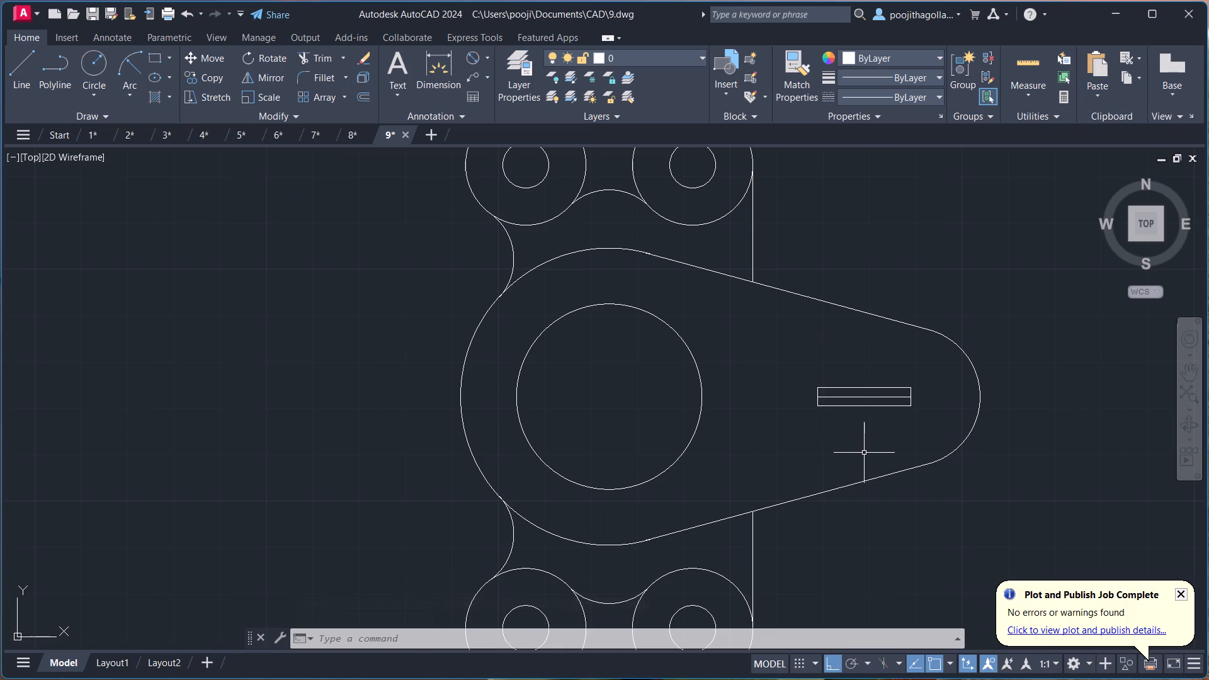
# Hatch the tapered outline around the radius 20 circle with the ANSI31 pattern, picking a point between the circle and the 20 by 4 rectangle.
pyautogui.scroll(1, 873, 427)
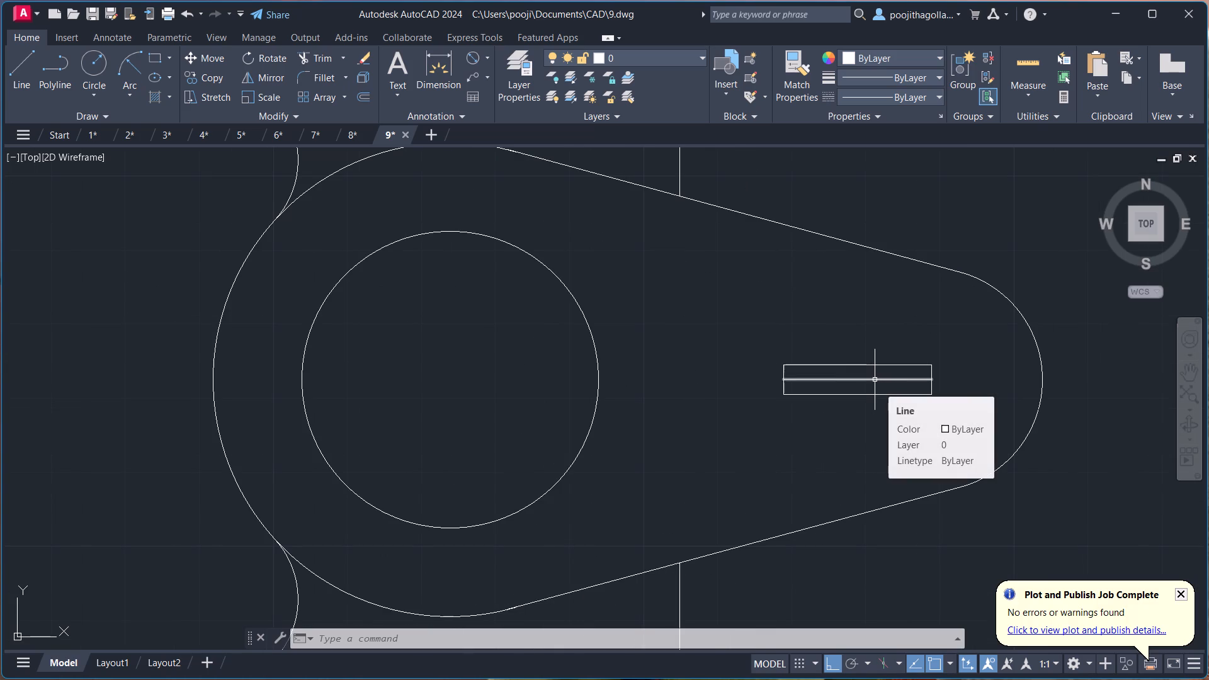
pyautogui.scroll(-1, 812, 421)
pyautogui.moveTo(802, 451); pyautogui.dragTo(805, 427, button='middle')
pyautogui.scroll(-1, 777, 426)
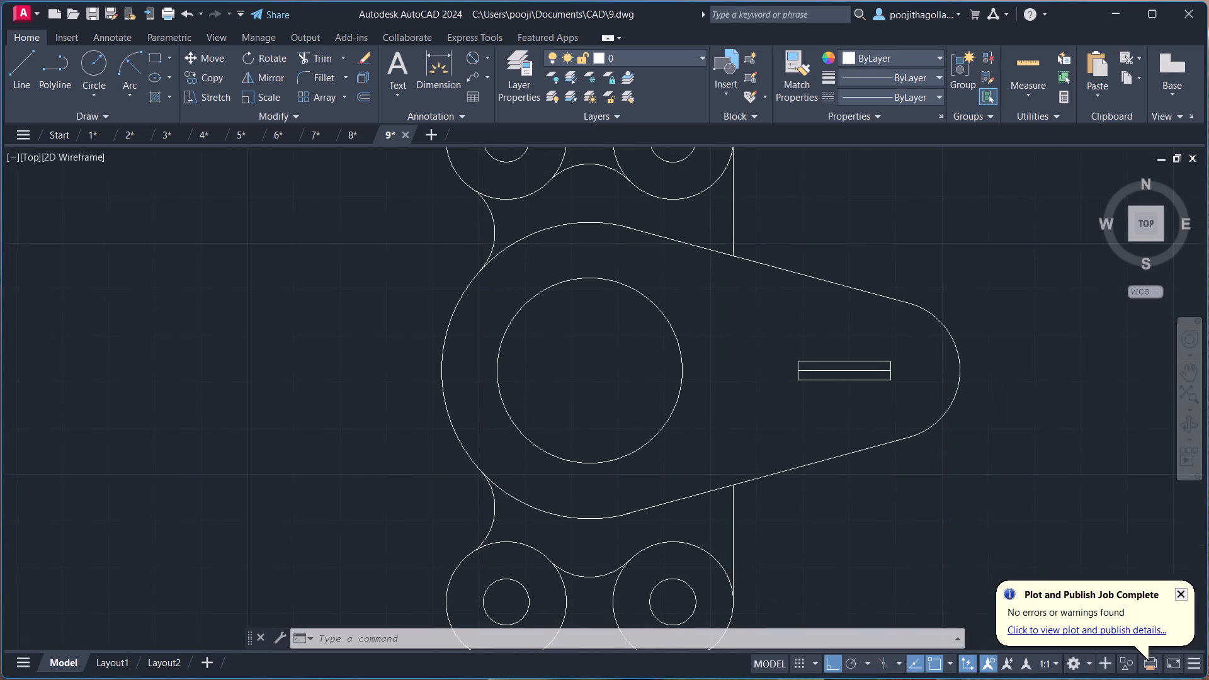
pyautogui.moveTo(776, 426); pyautogui.dragTo(816, 460, button='middle')
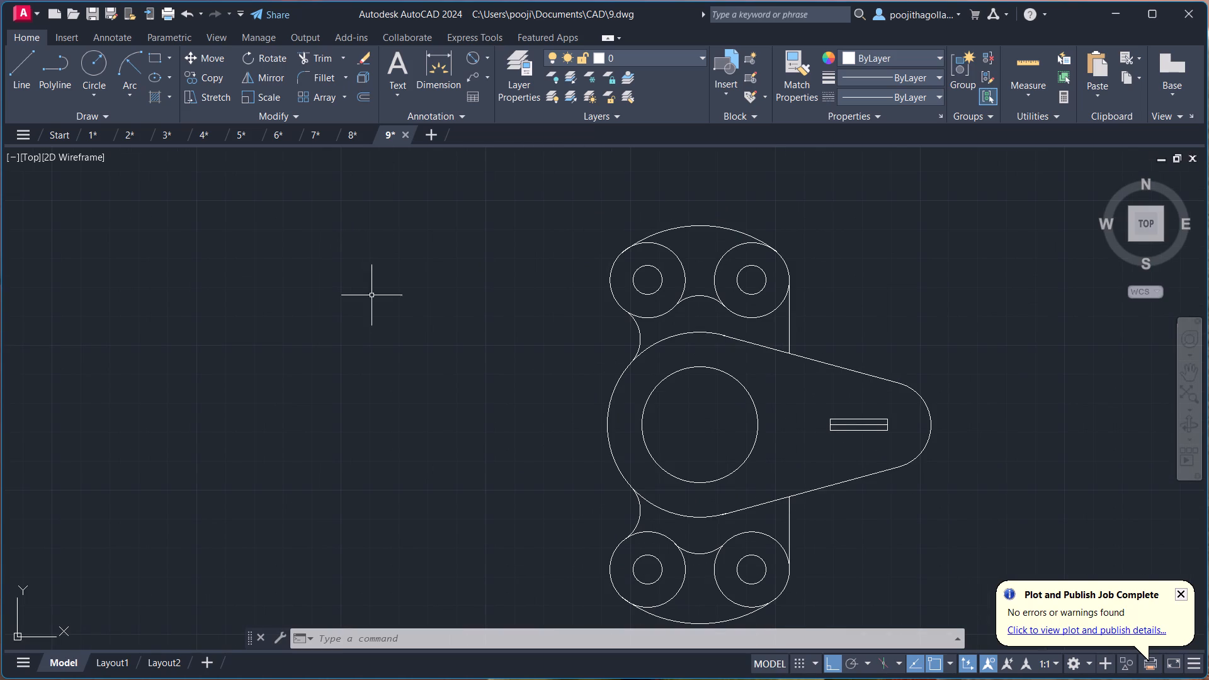
pyautogui.press('h')
pyautogui.press('Return')
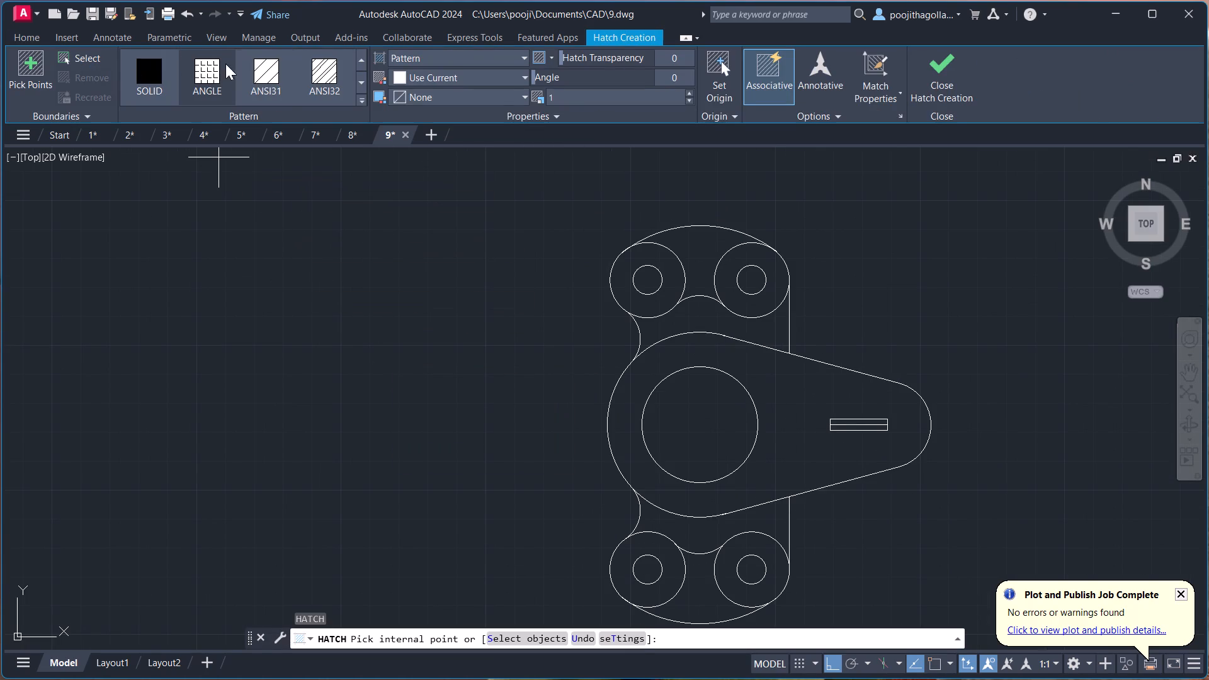
pyautogui.click(266, 88)
pyautogui.click(792, 407)
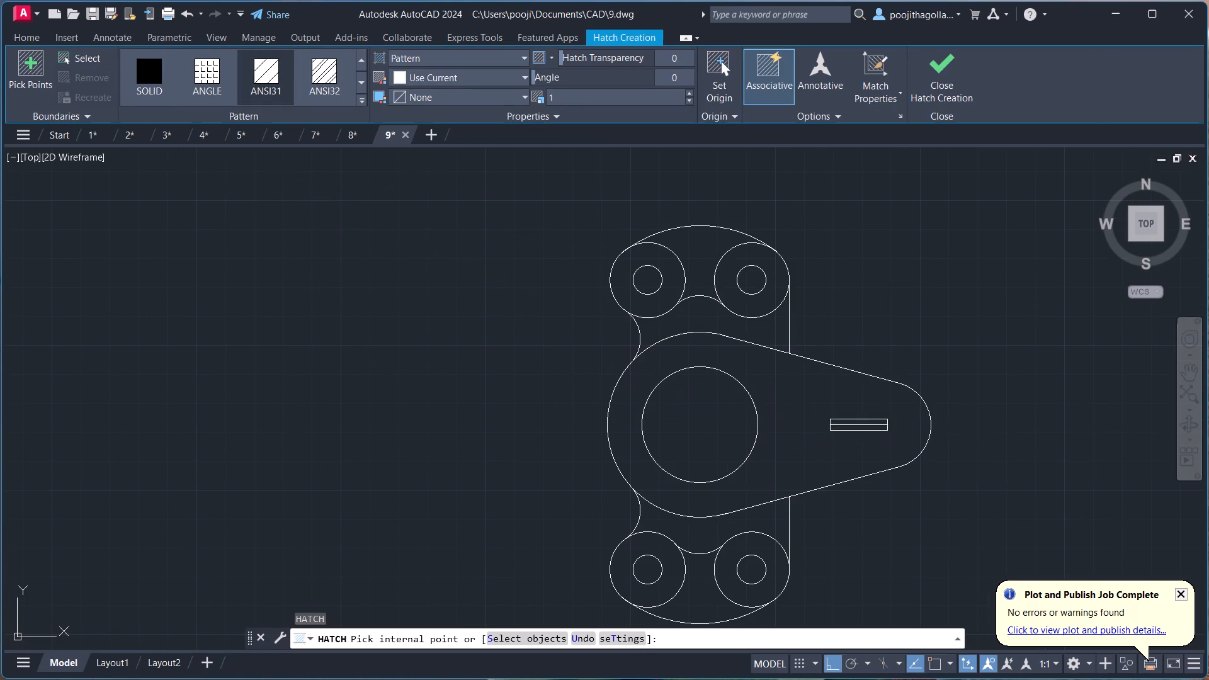
pyautogui.click(926, 79)
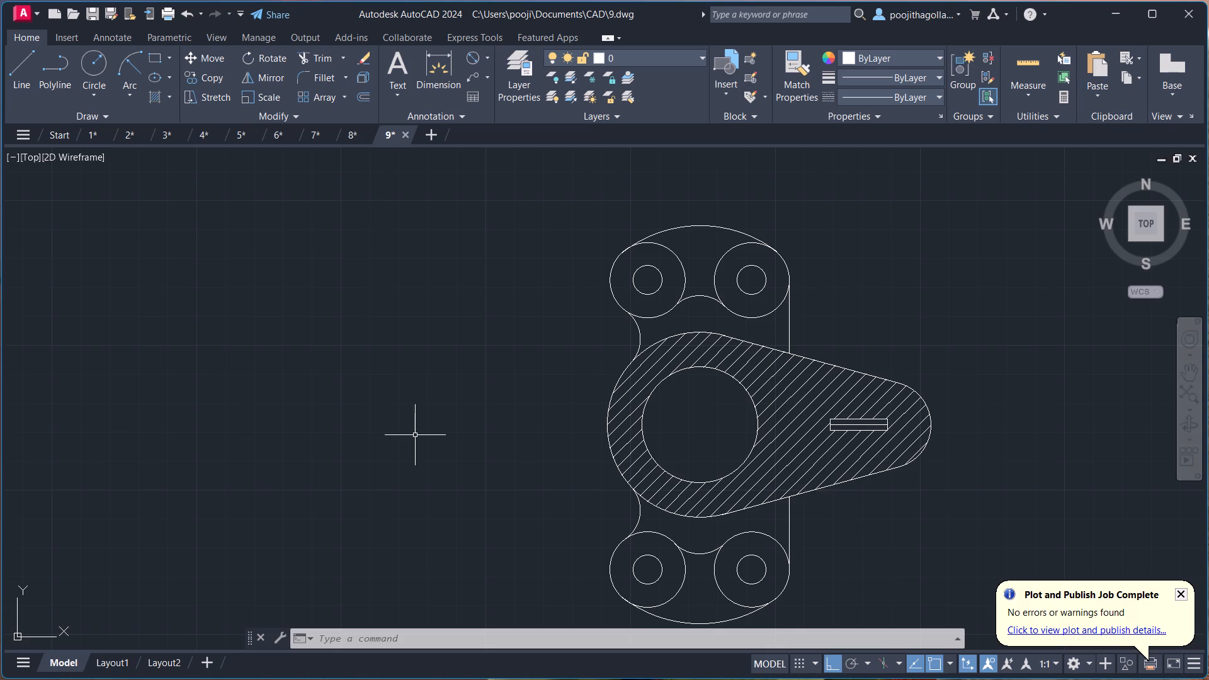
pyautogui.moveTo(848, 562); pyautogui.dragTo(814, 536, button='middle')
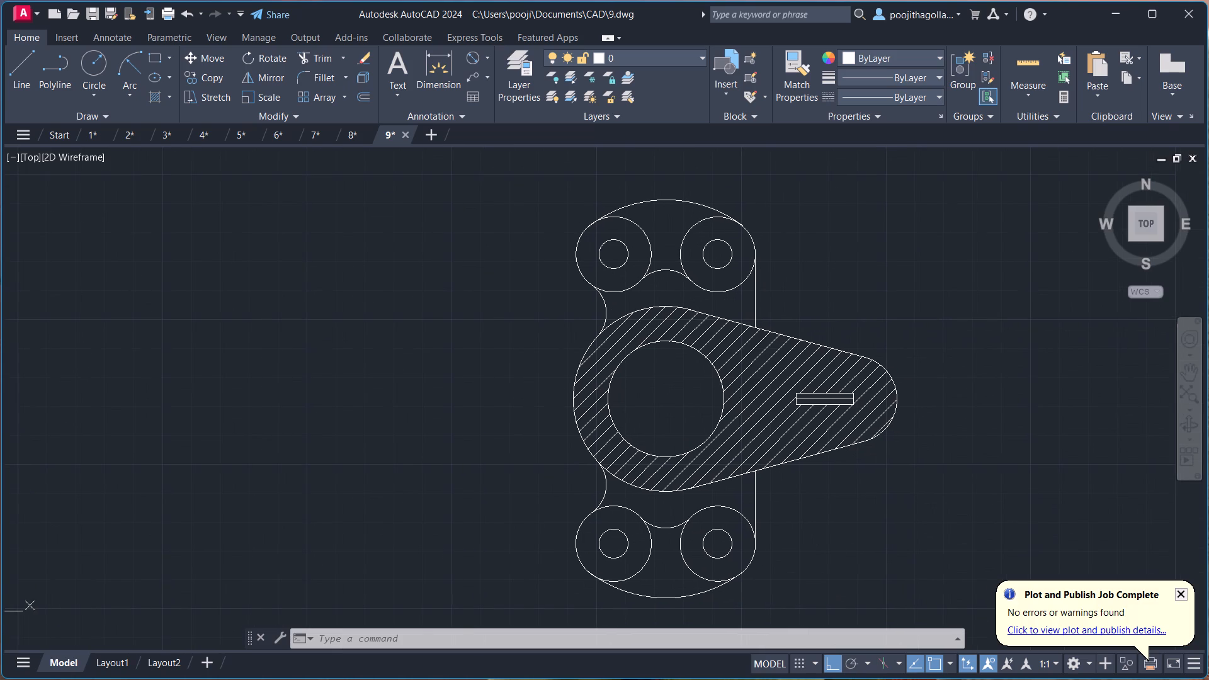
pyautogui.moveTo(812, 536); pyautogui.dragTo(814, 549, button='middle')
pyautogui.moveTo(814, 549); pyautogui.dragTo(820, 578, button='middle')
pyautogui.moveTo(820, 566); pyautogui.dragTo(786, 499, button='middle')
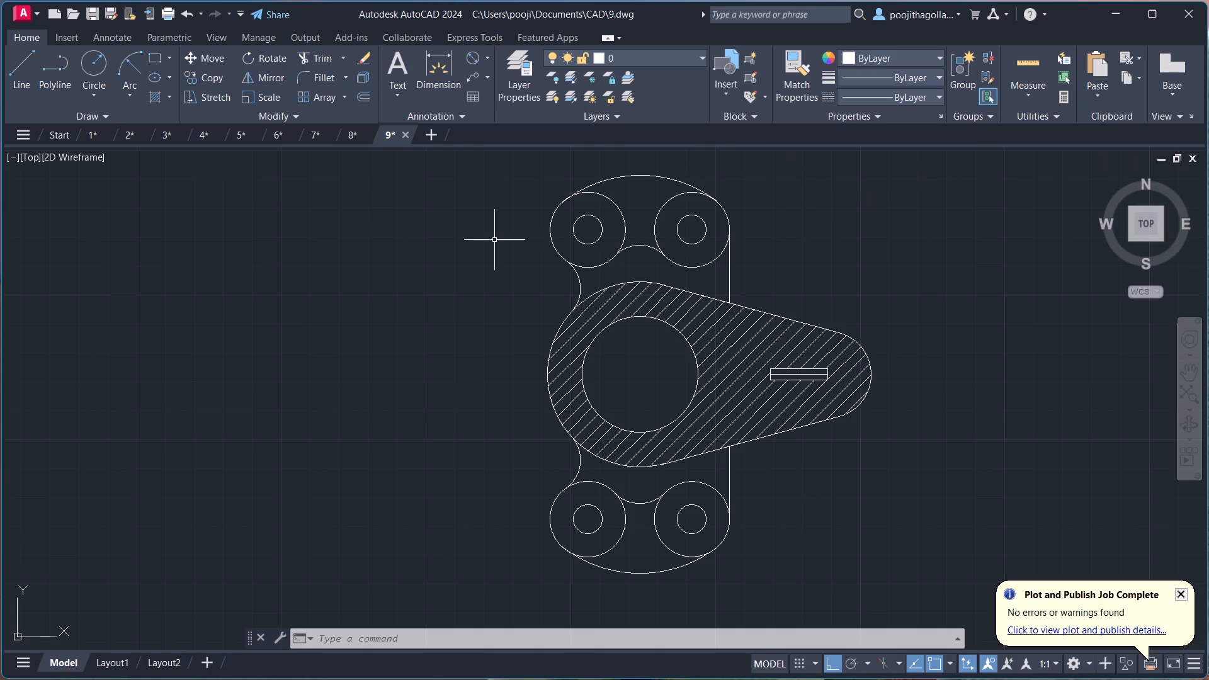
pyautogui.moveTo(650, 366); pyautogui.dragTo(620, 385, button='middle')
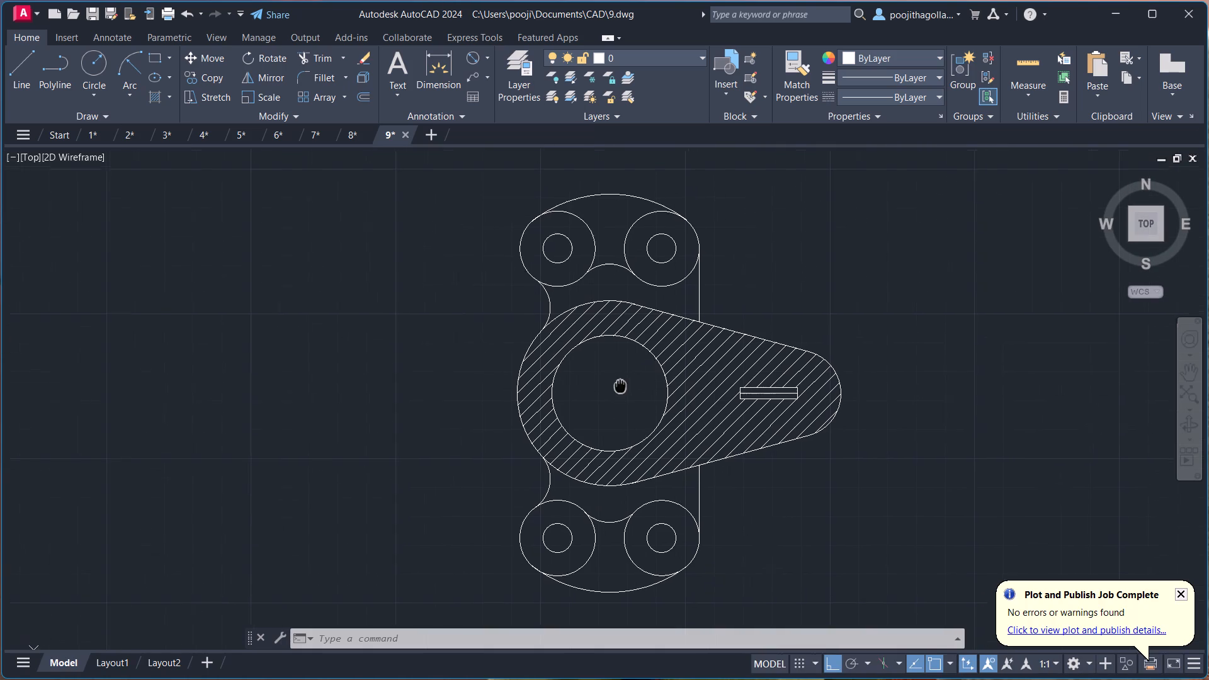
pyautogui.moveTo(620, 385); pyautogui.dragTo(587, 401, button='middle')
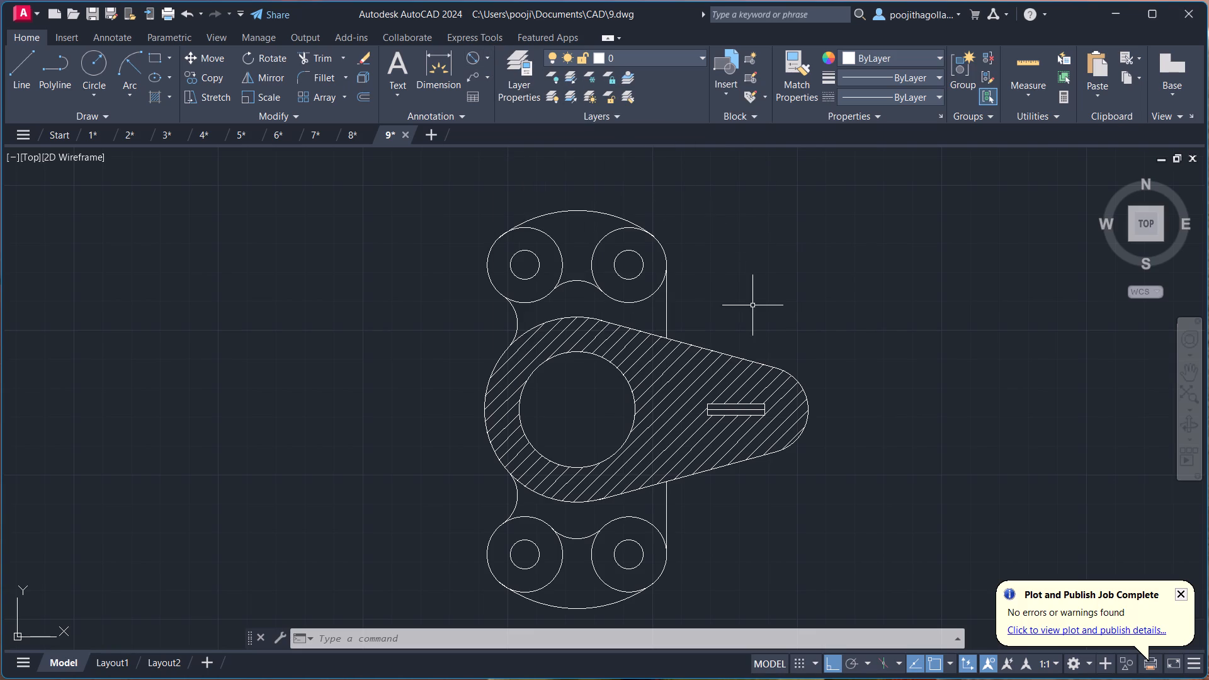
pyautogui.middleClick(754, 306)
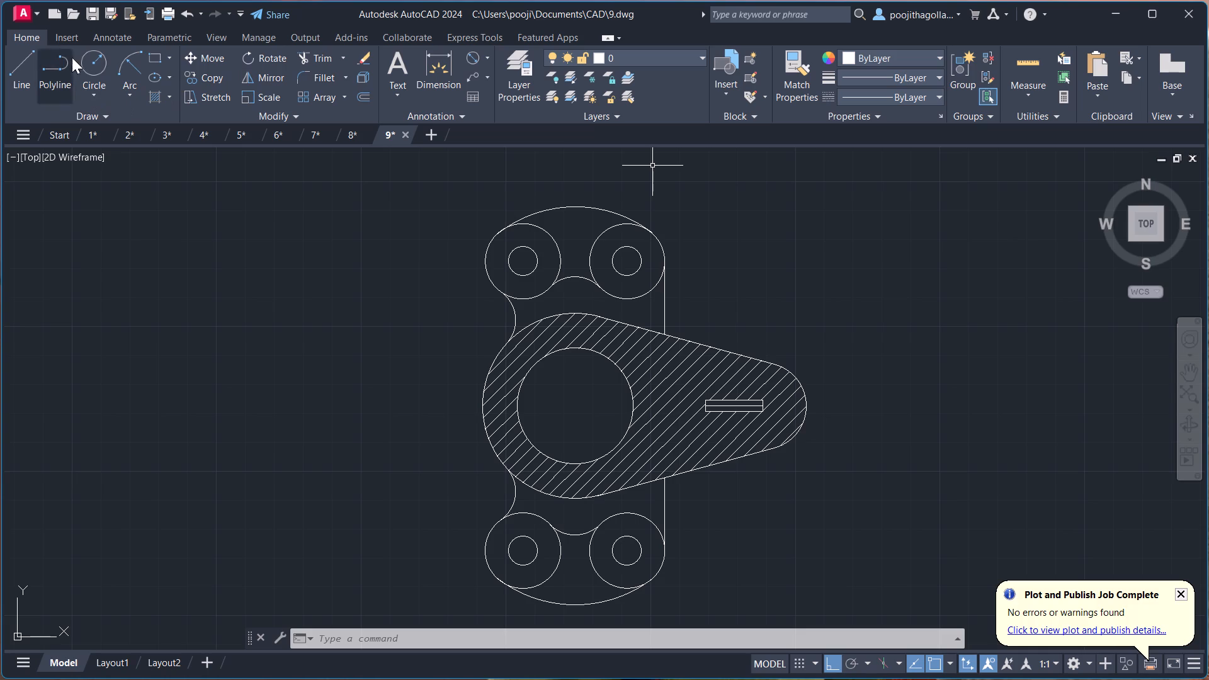
# Add a horizontal linear dimension between the centres of the two upper radius 5 circles, placed above the top arc.
pyautogui.click(491, 55)
pyautogui.click(496, 86)
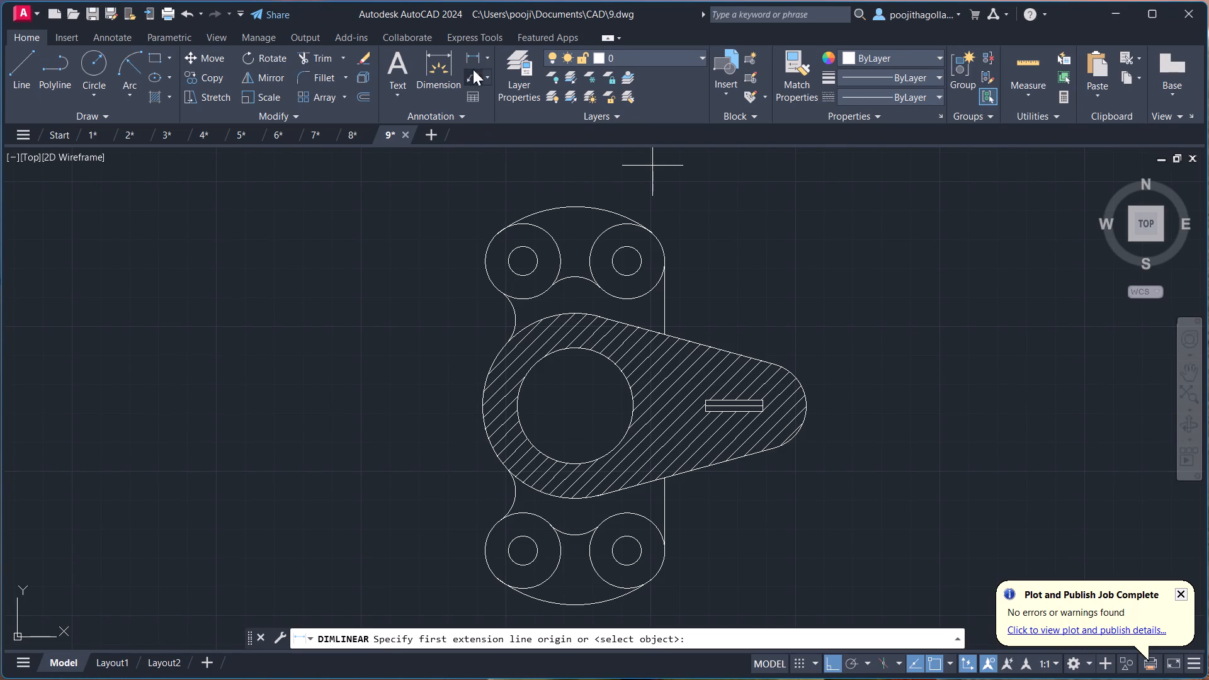
pyautogui.click(473, 52)
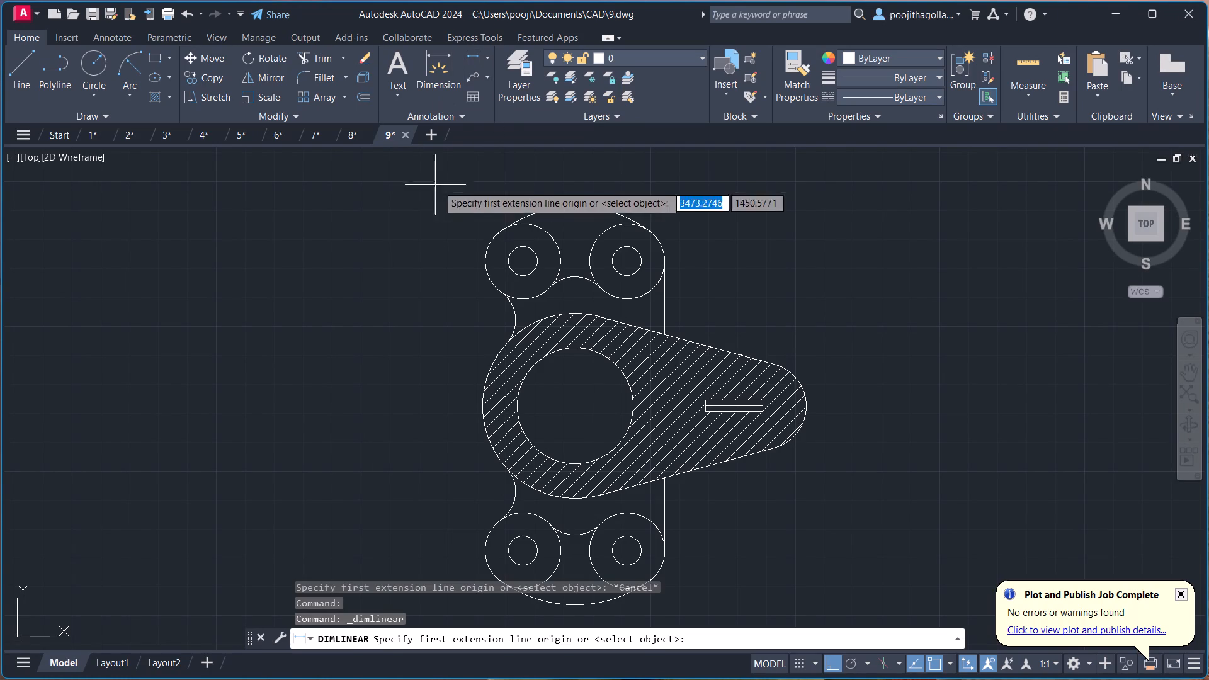
pyautogui.scroll(2, 523, 272)
pyautogui.click(518, 247)
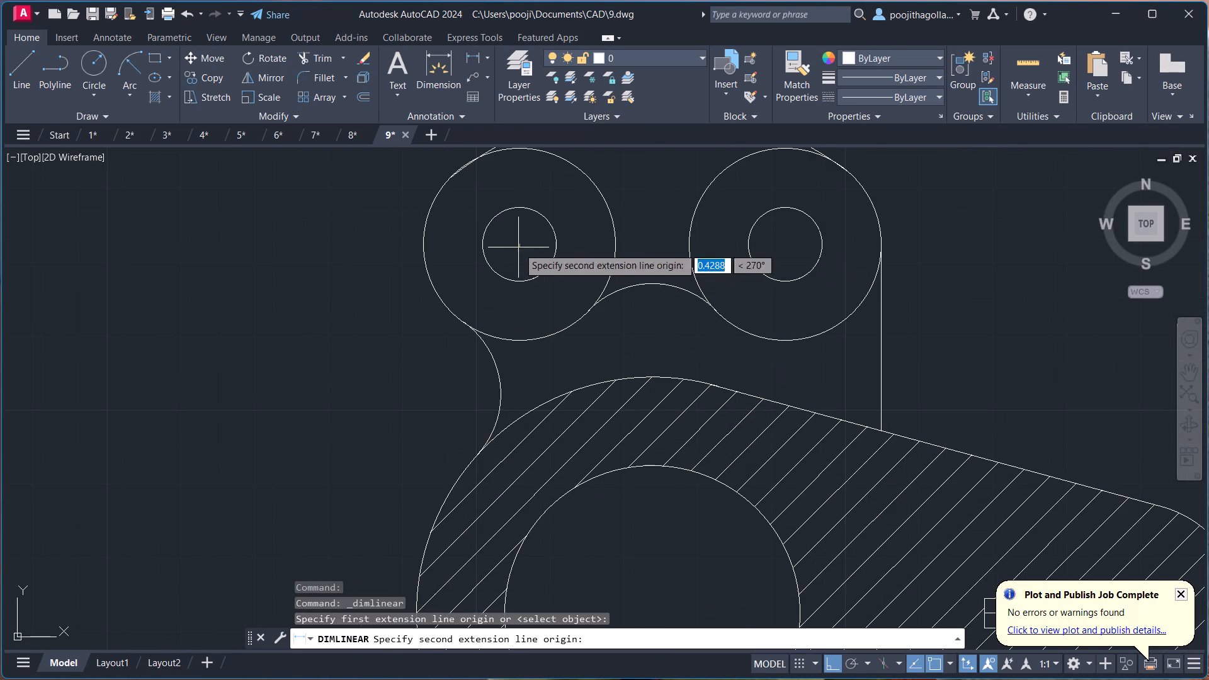
pyautogui.click(788, 247)
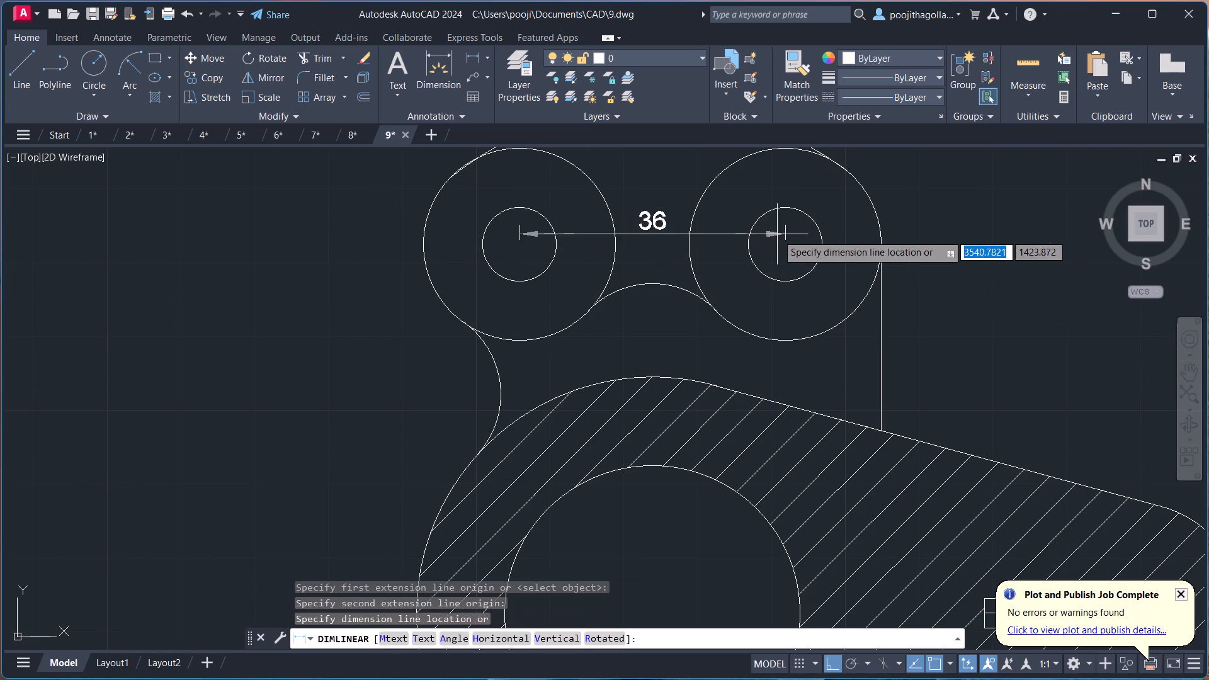
pyautogui.scroll(-2, 777, 234)
pyautogui.moveTo(772, 226); pyautogui.dragTo(761, 281, button='middle')
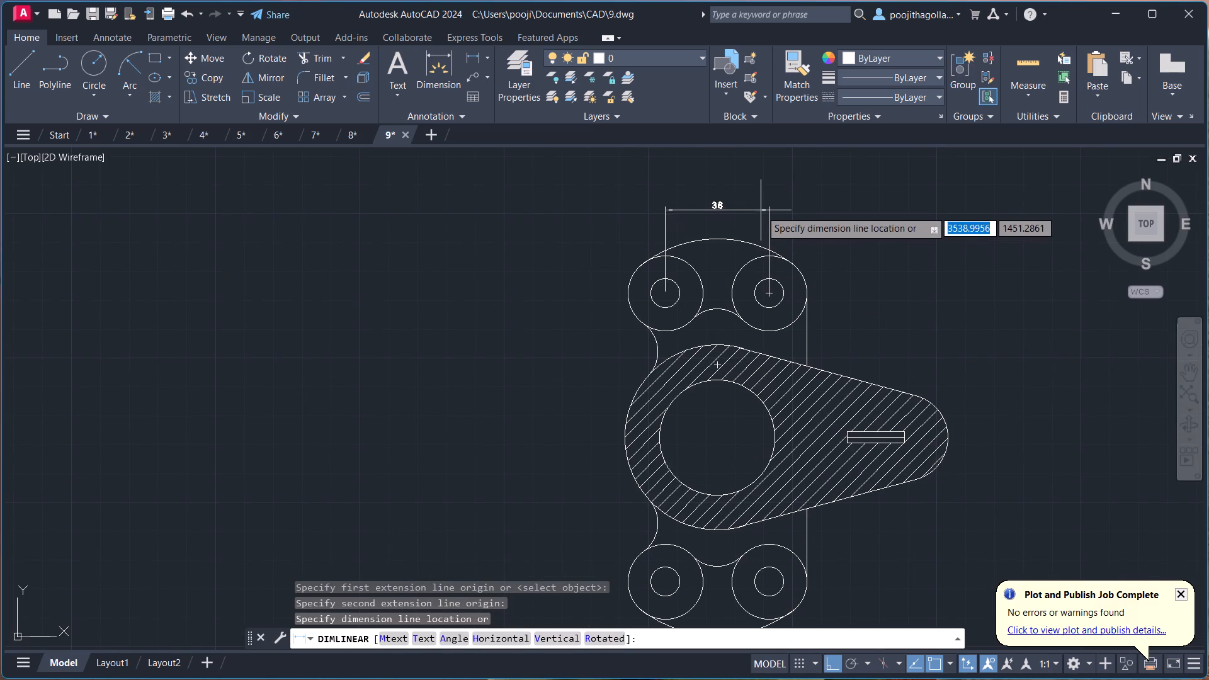
pyautogui.click(761, 203)
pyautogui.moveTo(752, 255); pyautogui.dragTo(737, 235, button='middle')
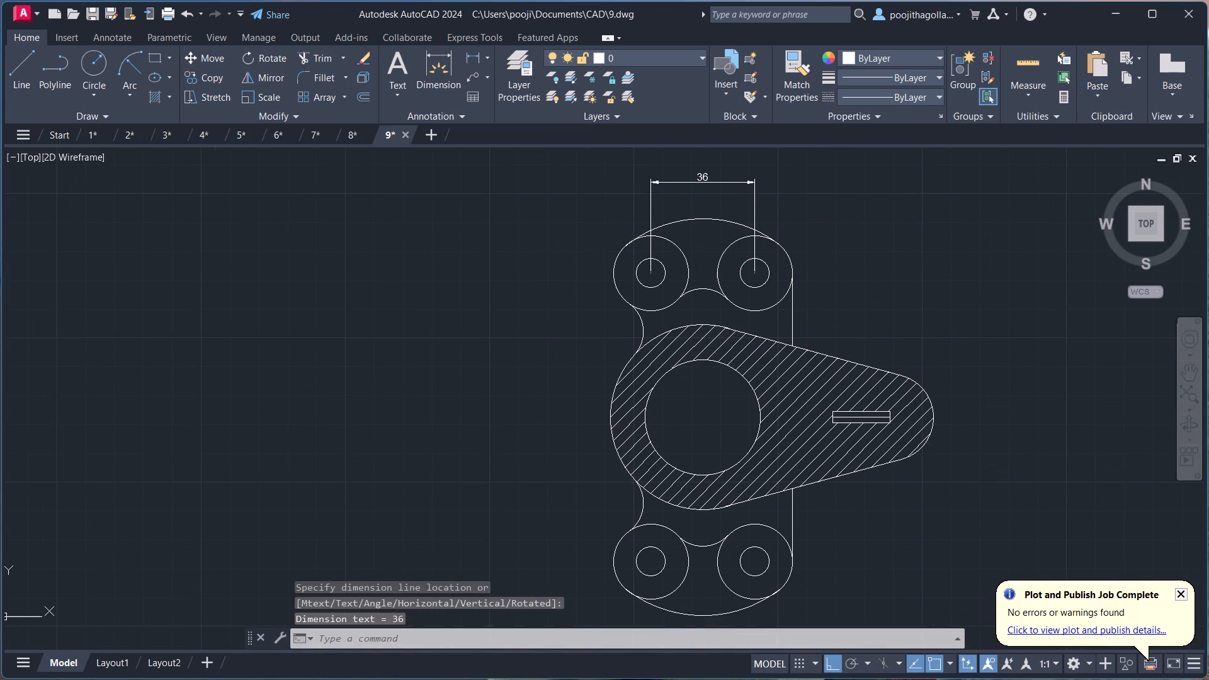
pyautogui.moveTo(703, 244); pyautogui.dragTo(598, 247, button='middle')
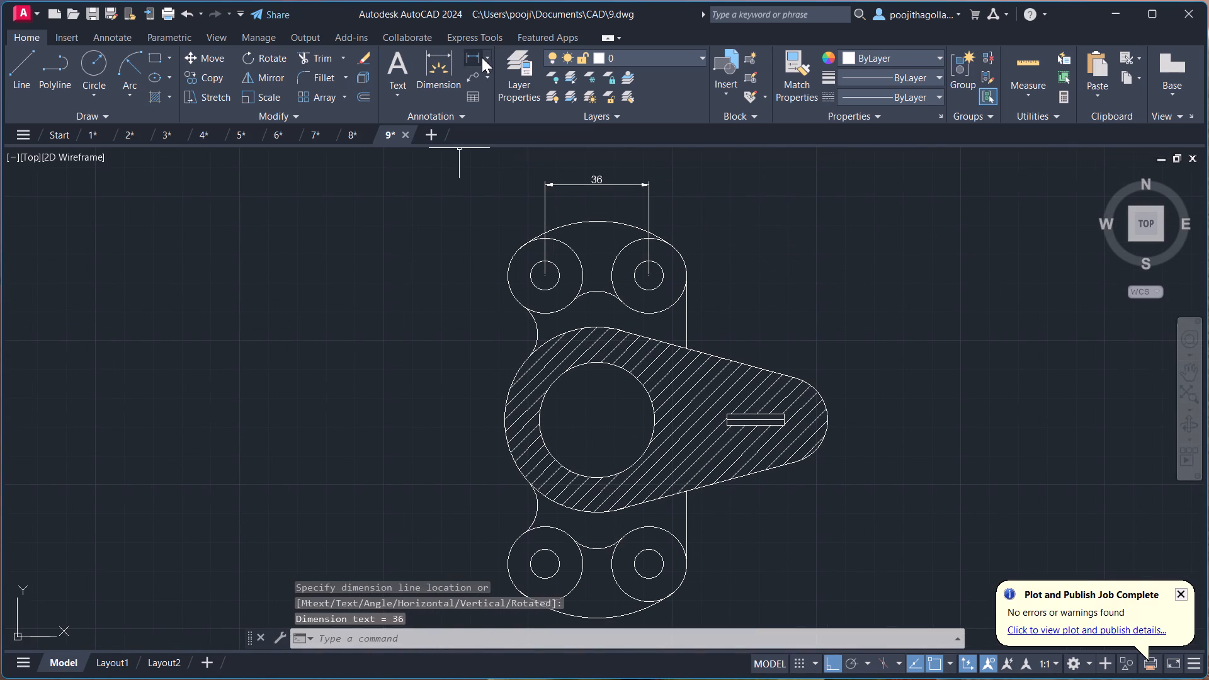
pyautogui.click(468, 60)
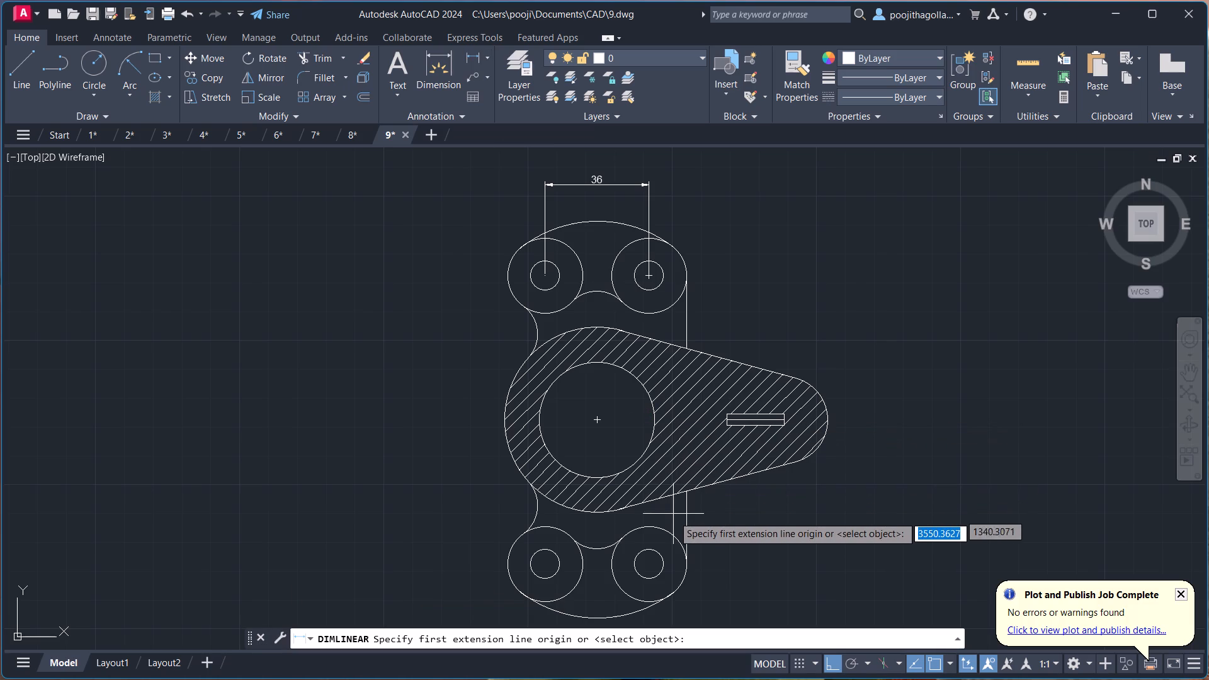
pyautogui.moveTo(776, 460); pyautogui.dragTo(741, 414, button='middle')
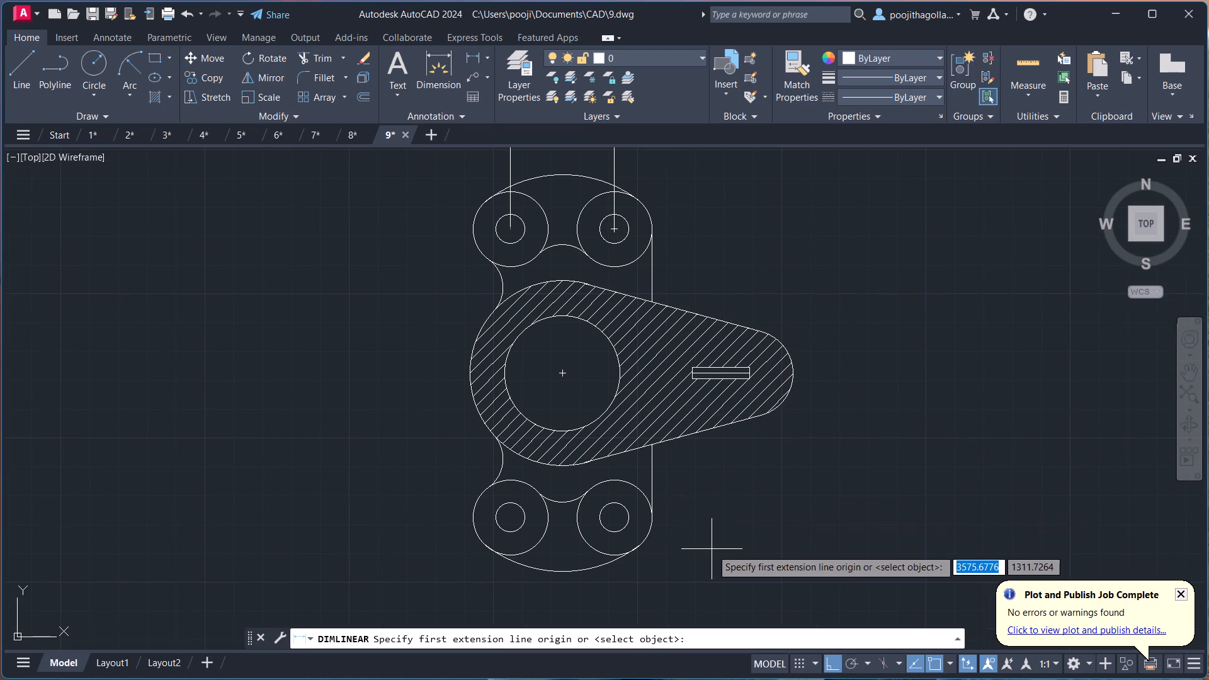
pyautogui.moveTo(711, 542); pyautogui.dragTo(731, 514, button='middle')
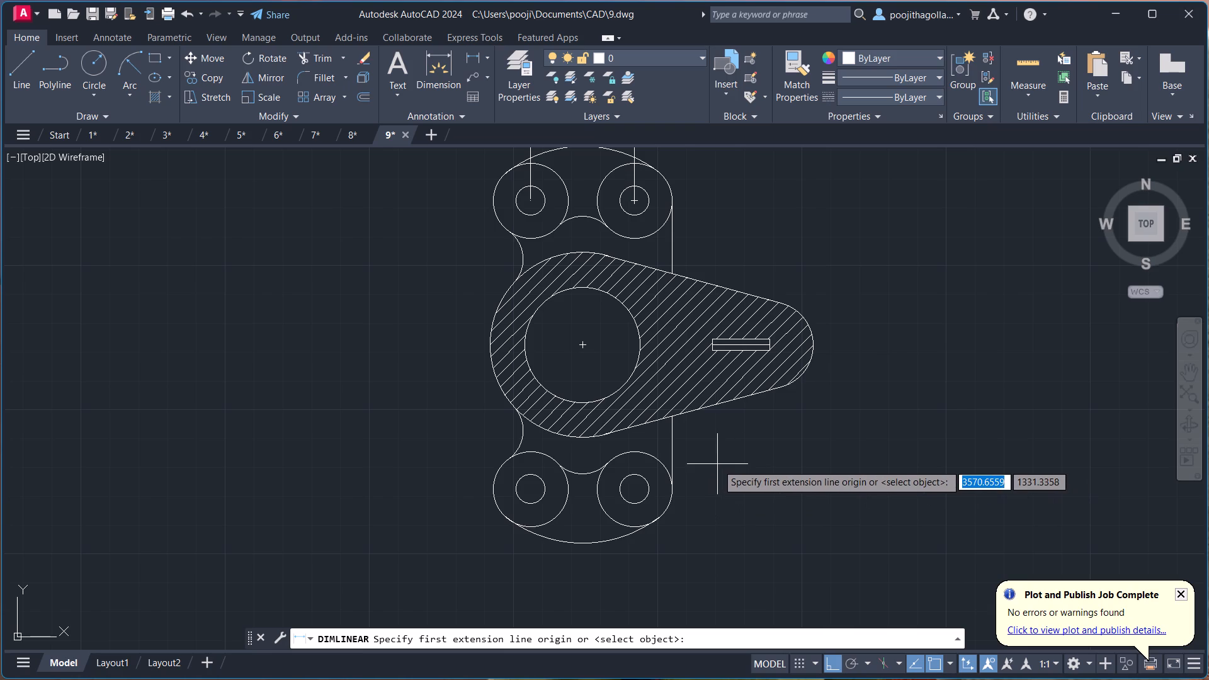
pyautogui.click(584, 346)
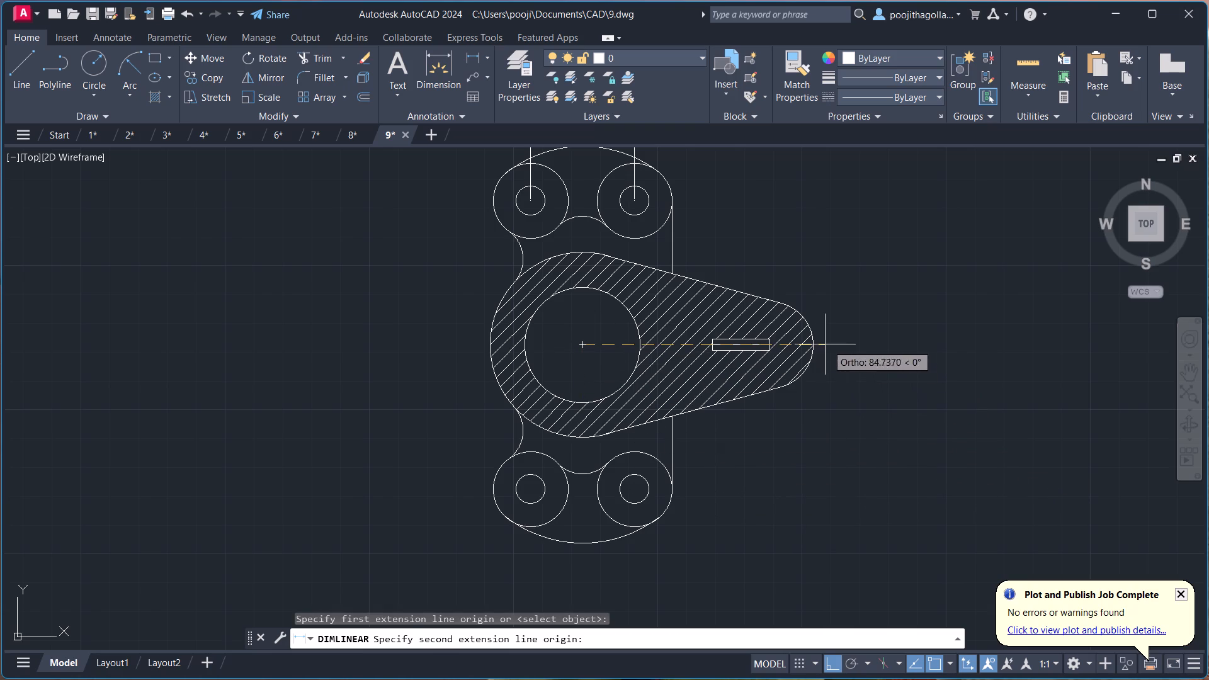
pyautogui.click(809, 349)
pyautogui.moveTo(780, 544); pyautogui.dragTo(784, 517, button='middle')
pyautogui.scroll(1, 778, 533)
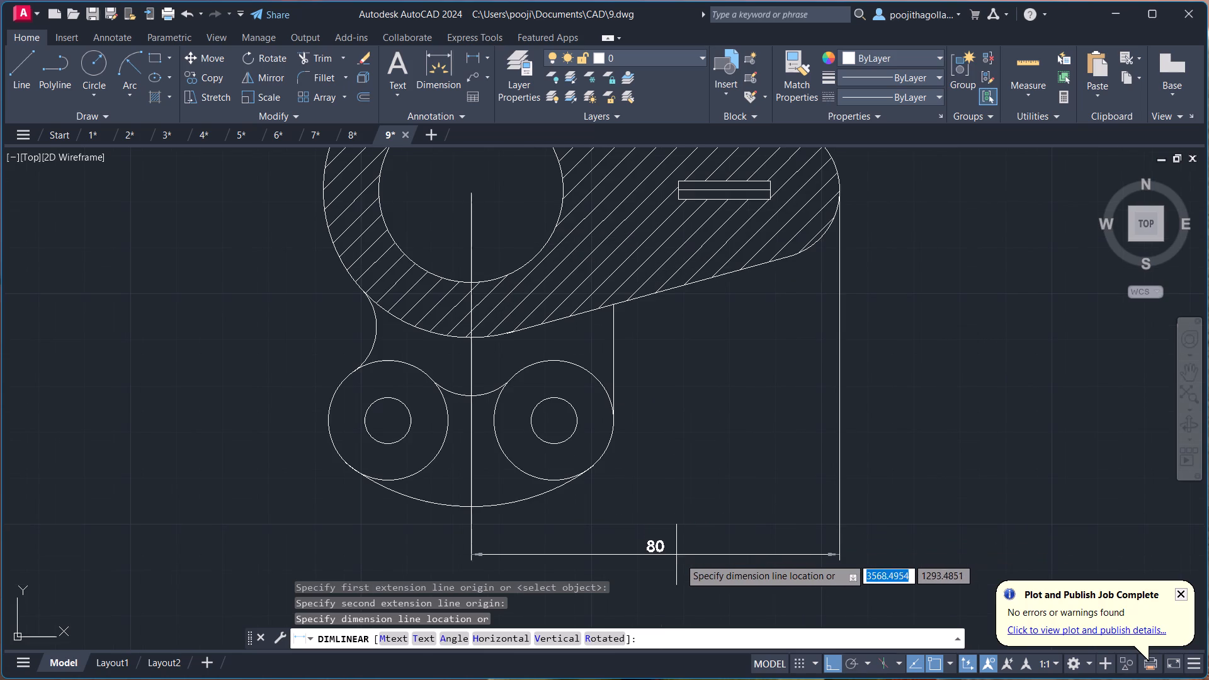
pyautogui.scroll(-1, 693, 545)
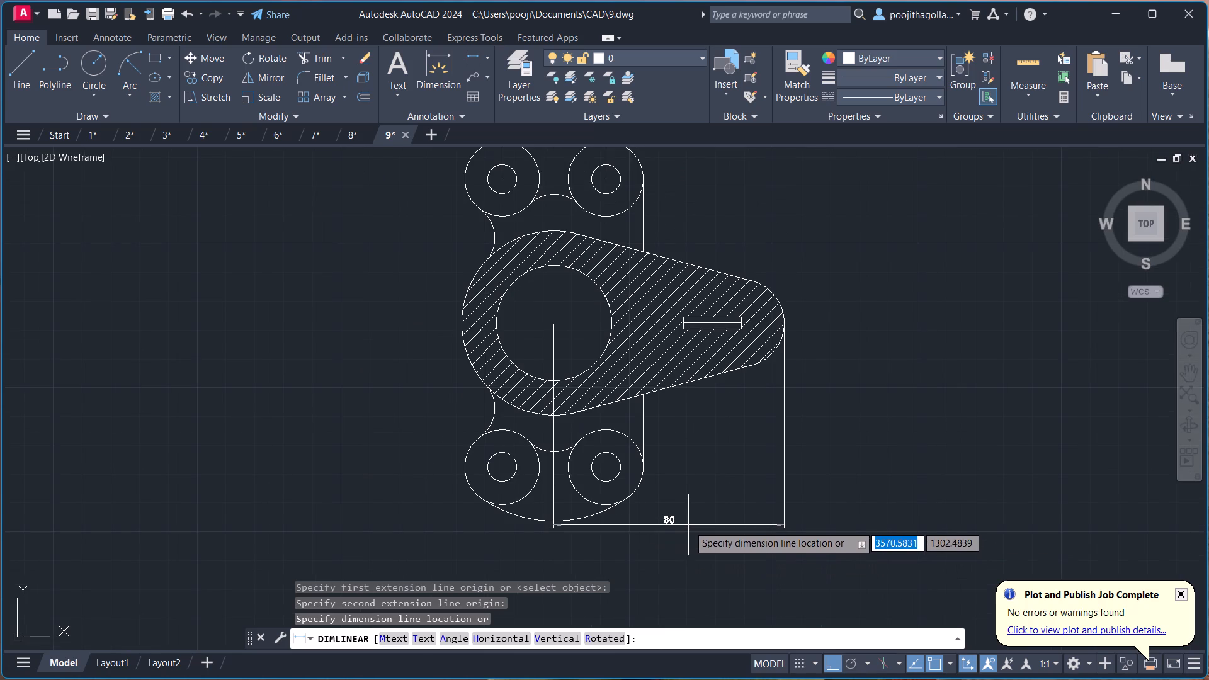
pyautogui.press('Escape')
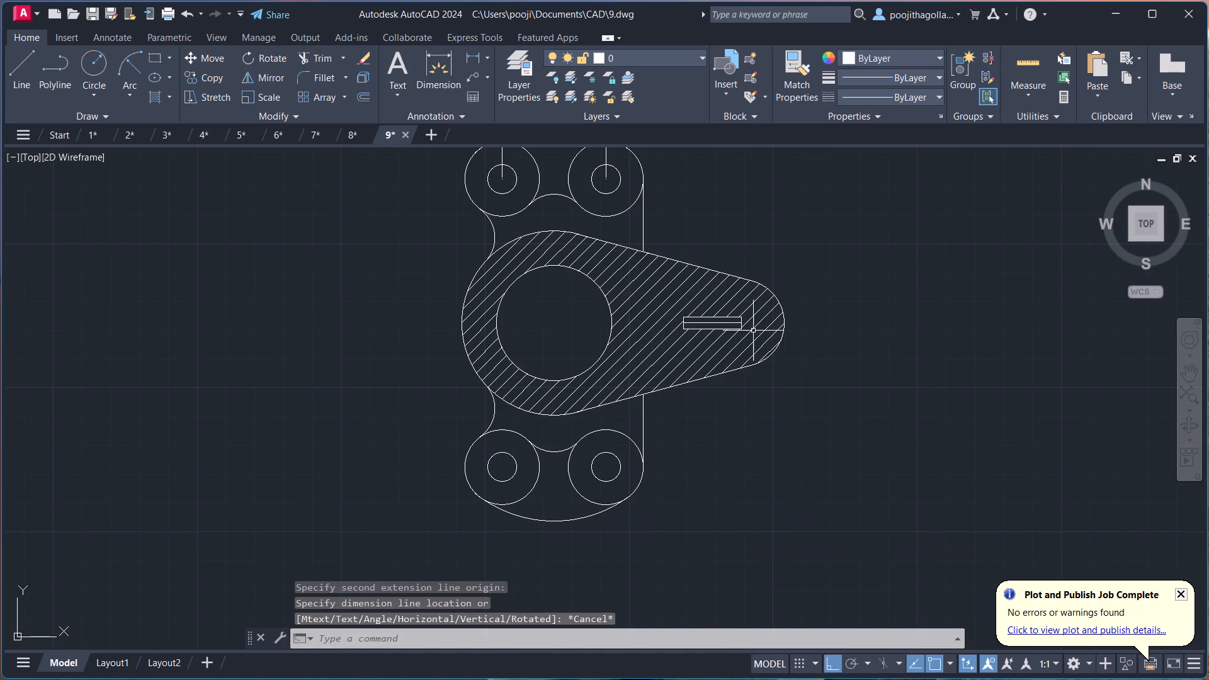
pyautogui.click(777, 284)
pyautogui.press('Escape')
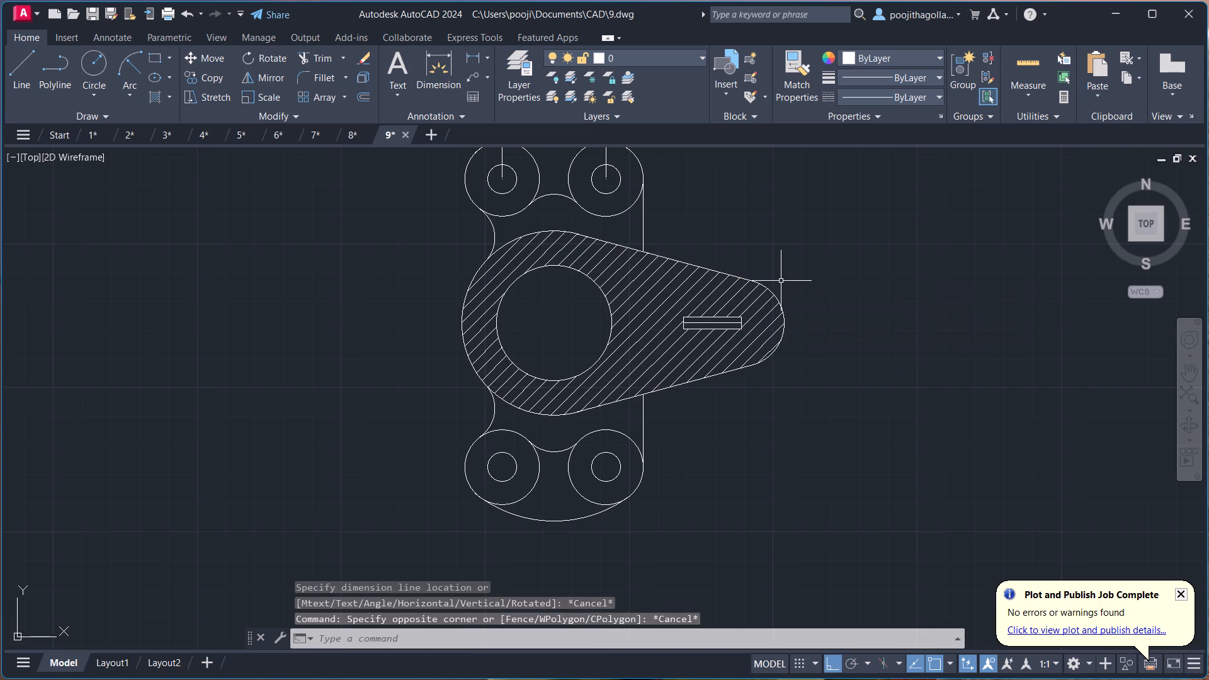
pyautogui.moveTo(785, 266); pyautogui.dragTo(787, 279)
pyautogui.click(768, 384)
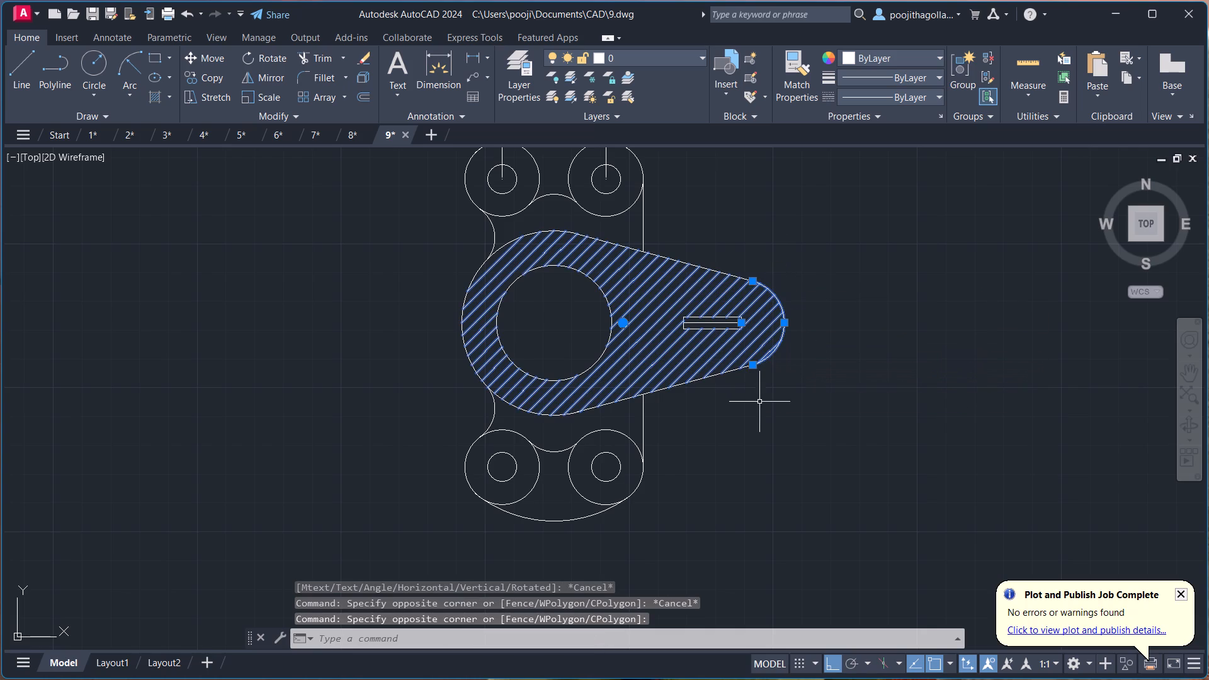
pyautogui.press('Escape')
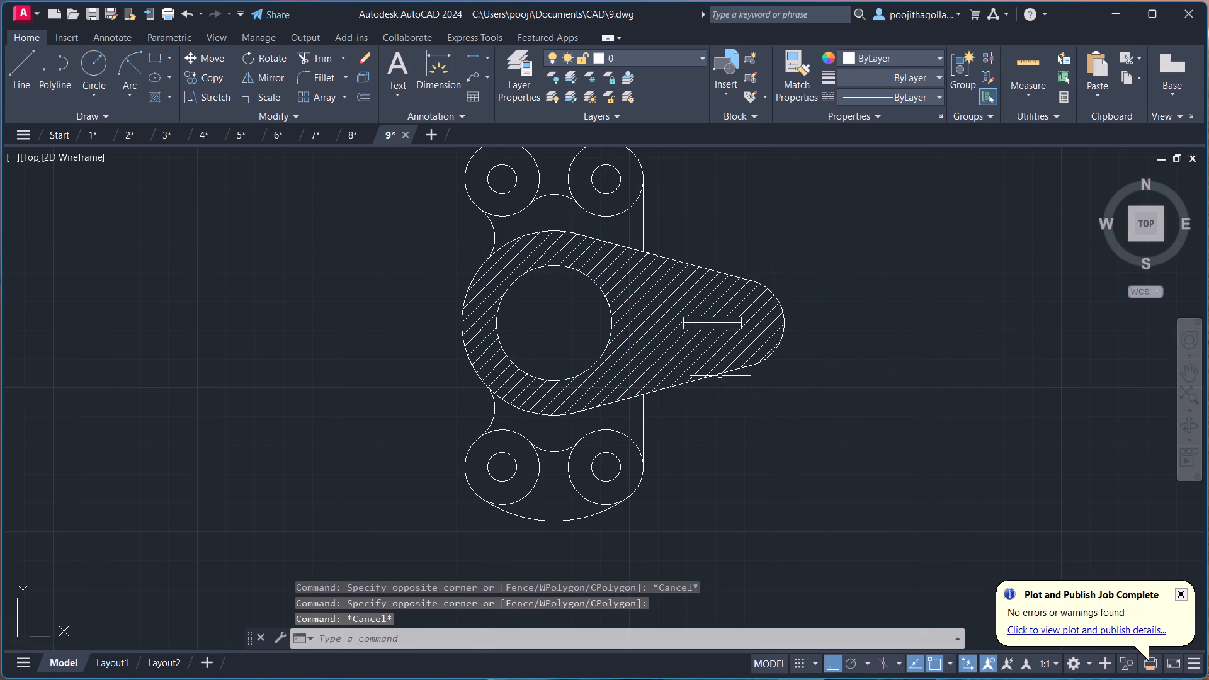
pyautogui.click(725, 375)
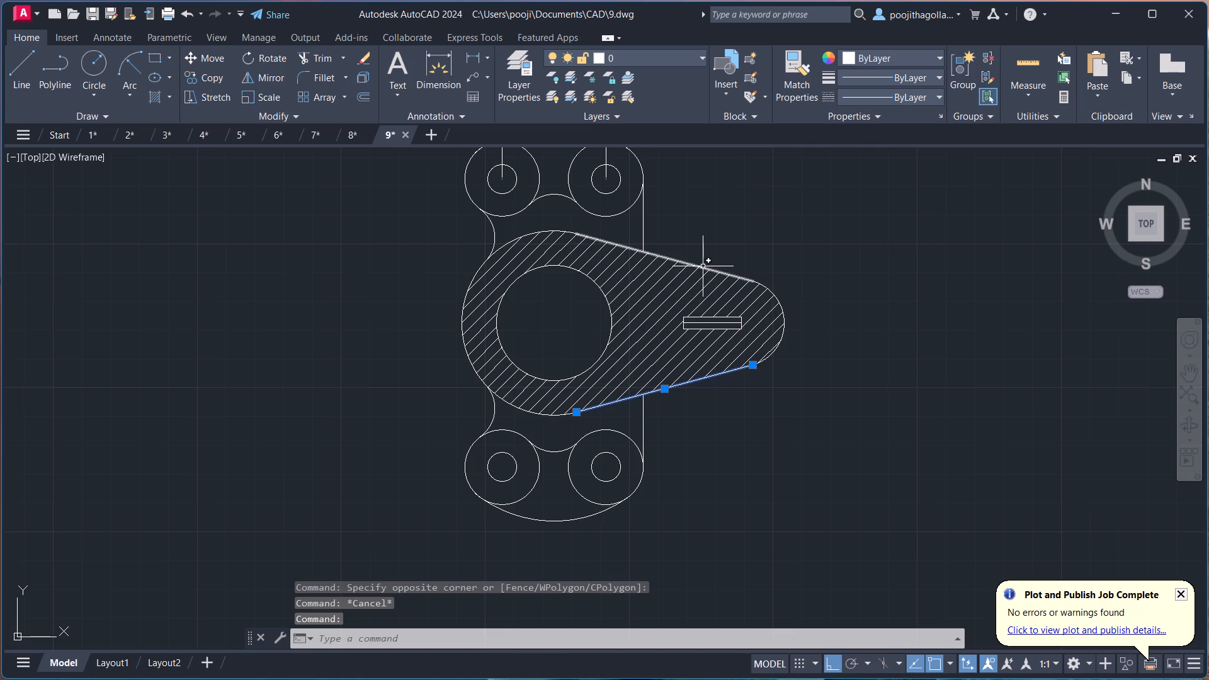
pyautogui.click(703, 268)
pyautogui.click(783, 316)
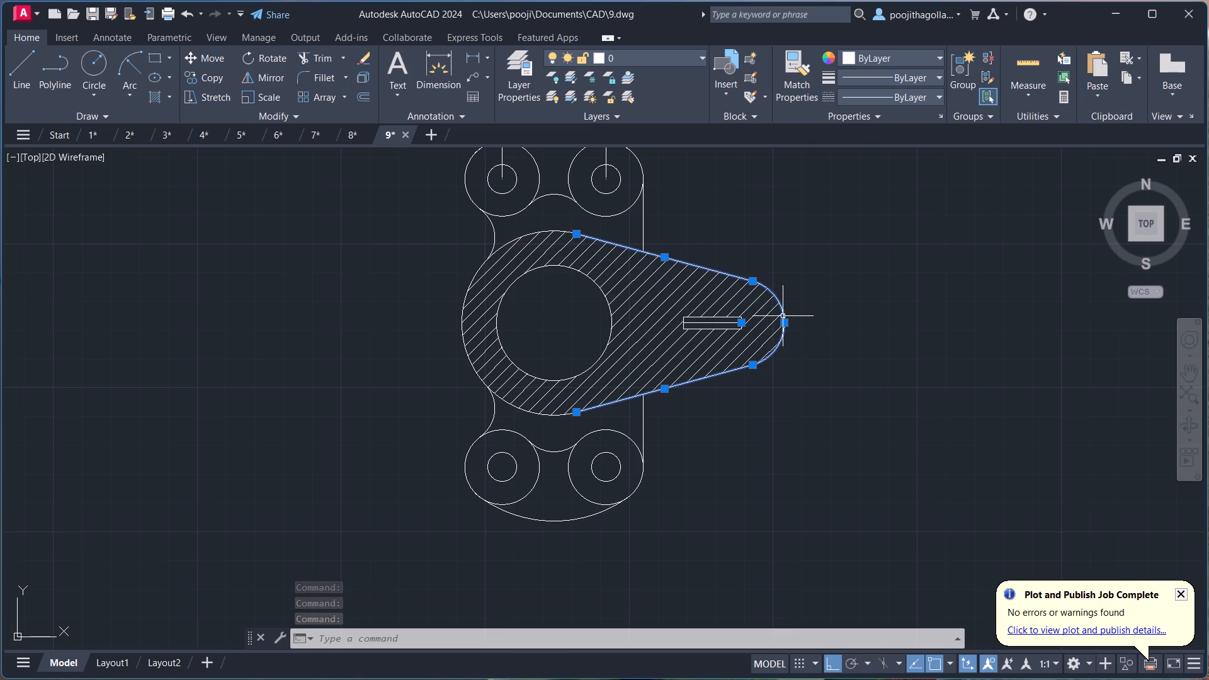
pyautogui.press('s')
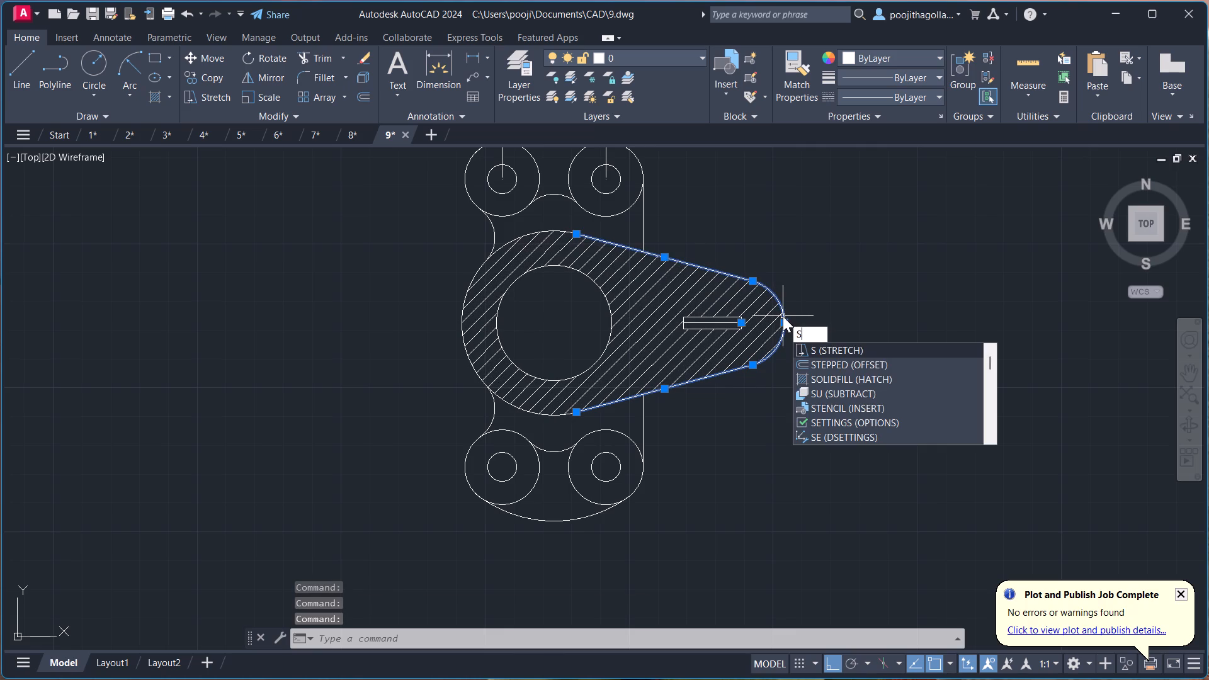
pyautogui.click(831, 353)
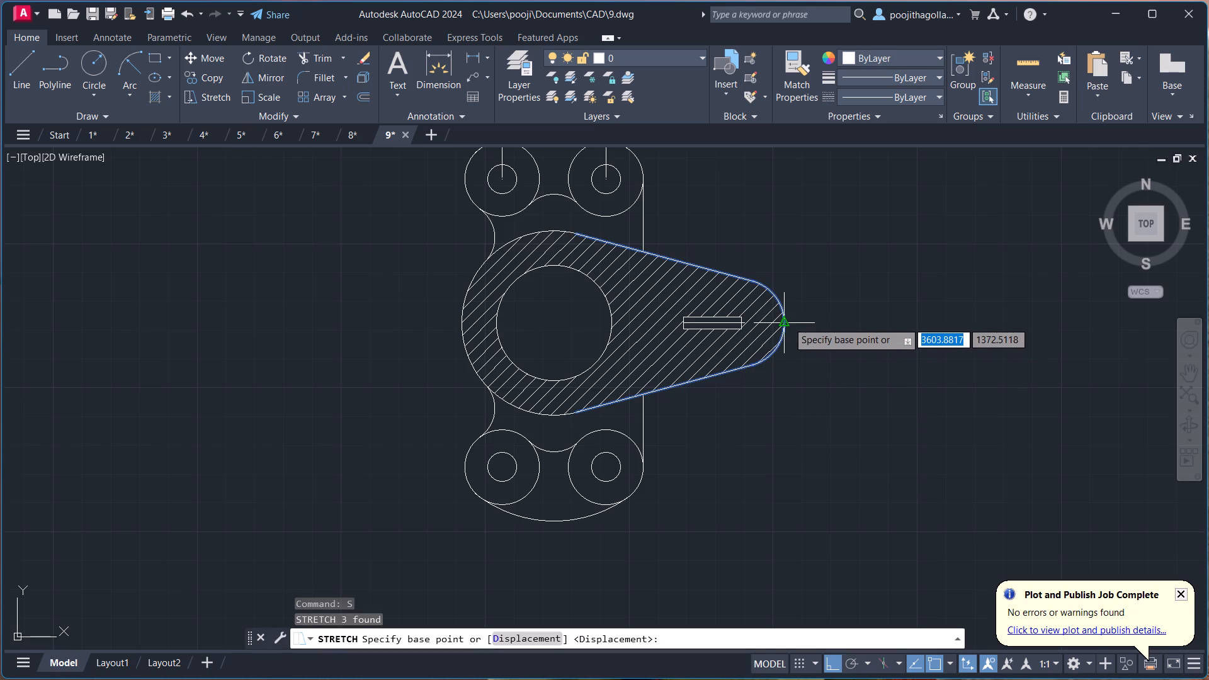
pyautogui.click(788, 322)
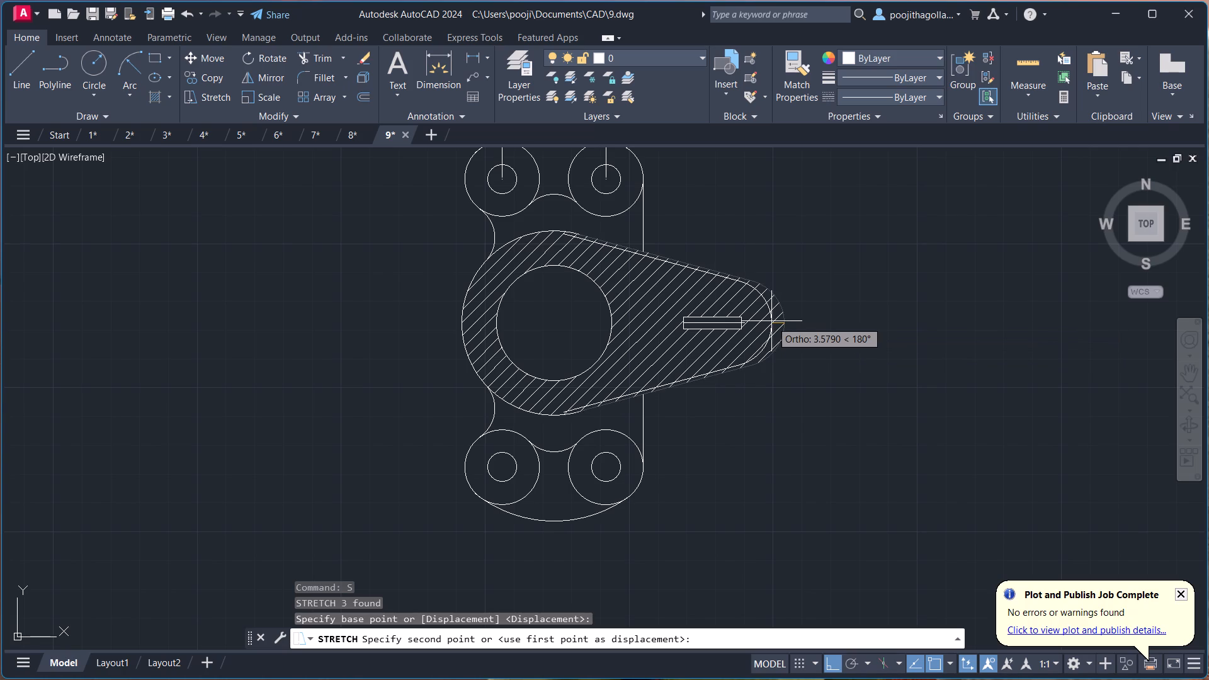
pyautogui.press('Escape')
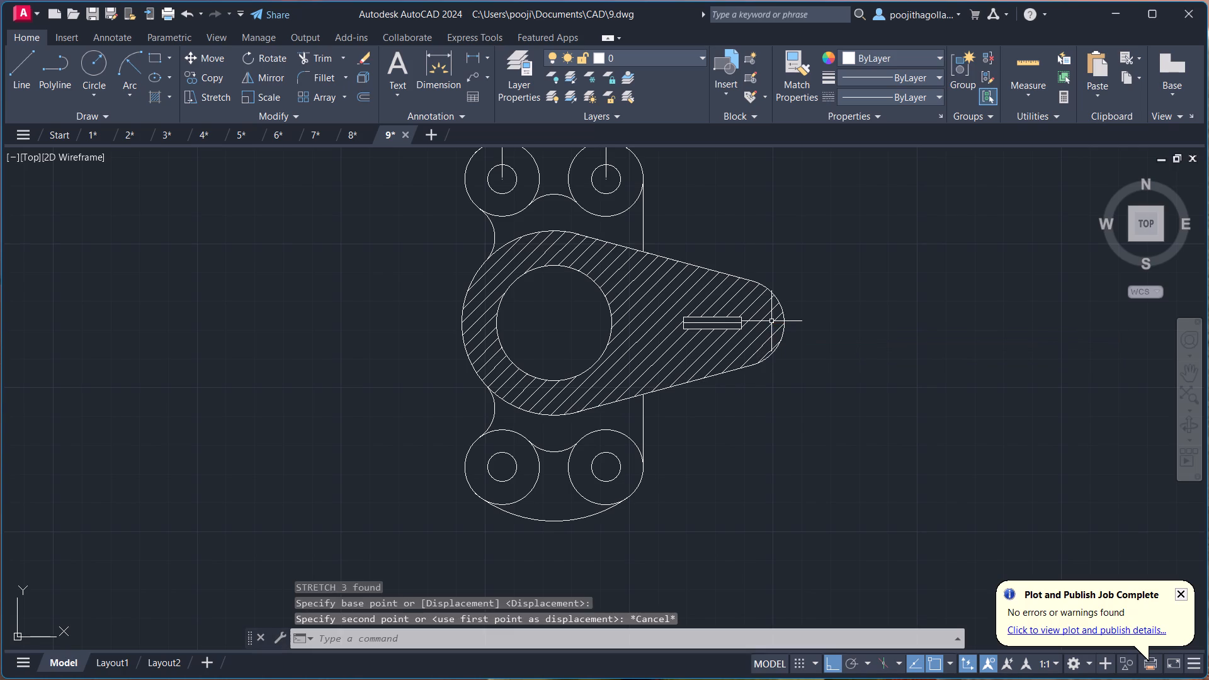
# Delete the ANSI31 hatch filling the tapered outline around the radius 20 circle.
pyautogui.click(722, 348)
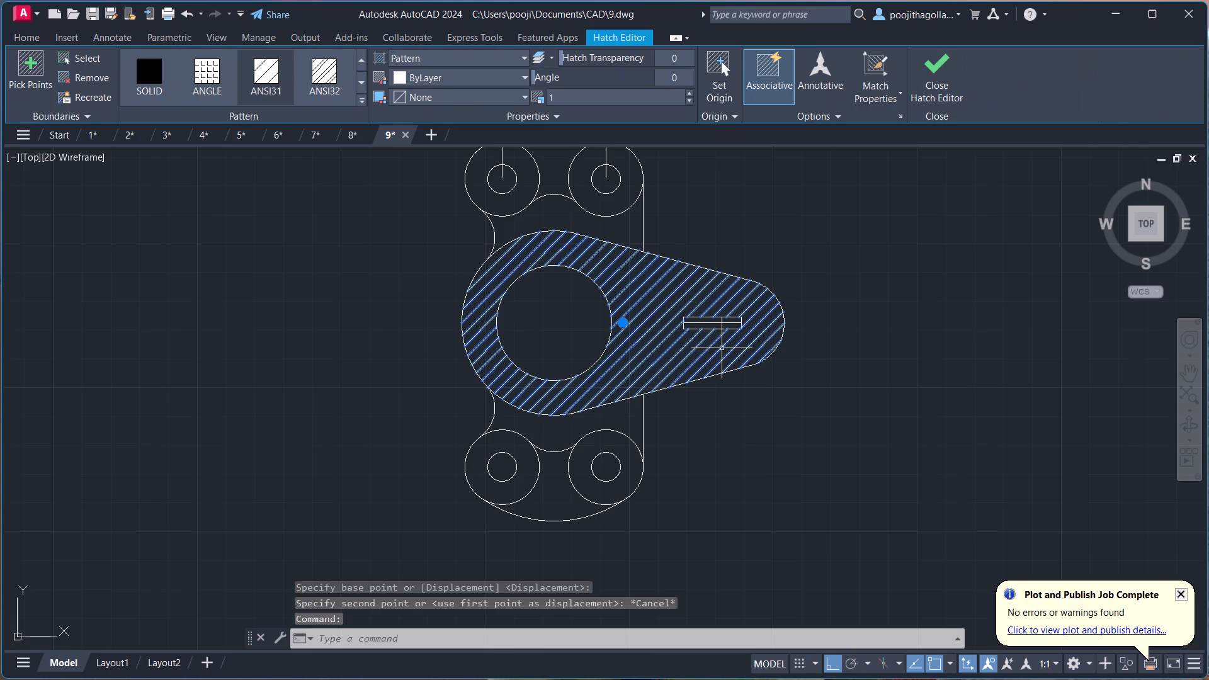
pyautogui.press('Delete')
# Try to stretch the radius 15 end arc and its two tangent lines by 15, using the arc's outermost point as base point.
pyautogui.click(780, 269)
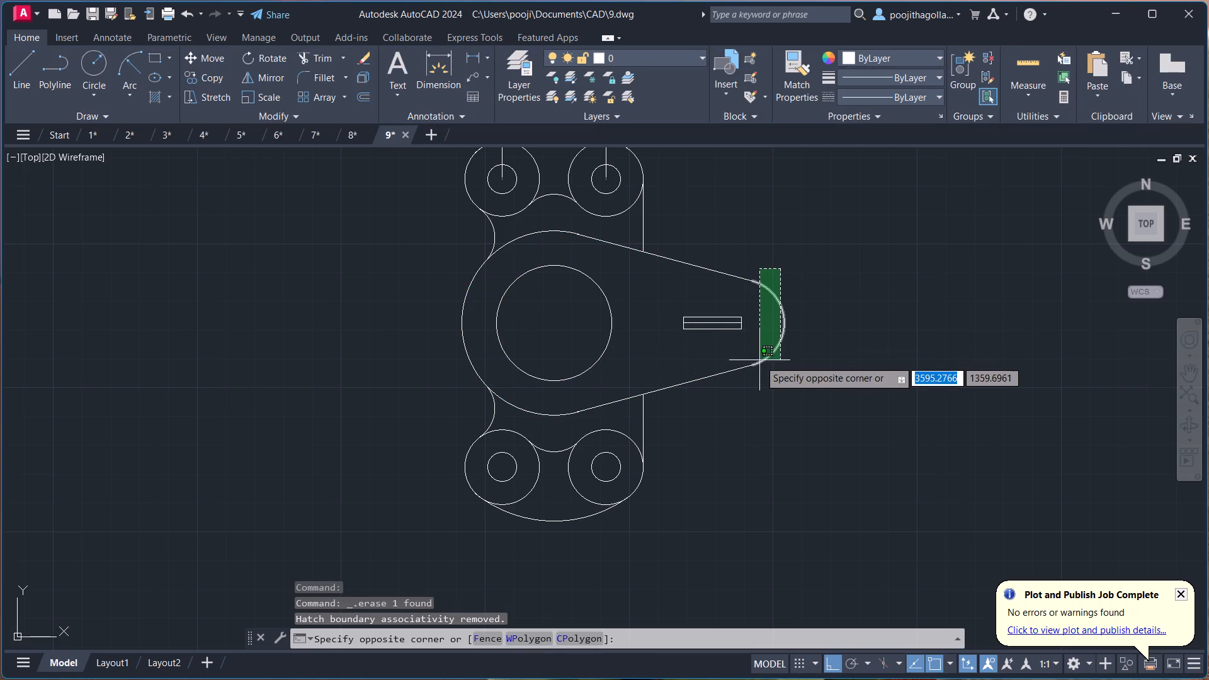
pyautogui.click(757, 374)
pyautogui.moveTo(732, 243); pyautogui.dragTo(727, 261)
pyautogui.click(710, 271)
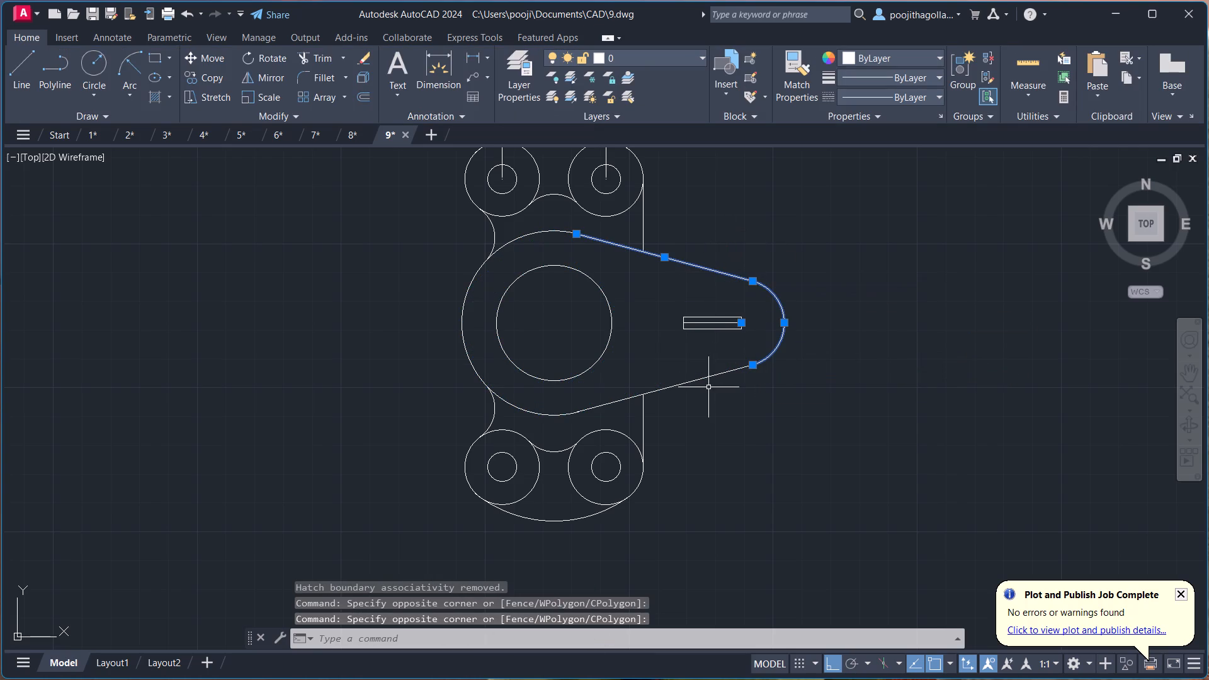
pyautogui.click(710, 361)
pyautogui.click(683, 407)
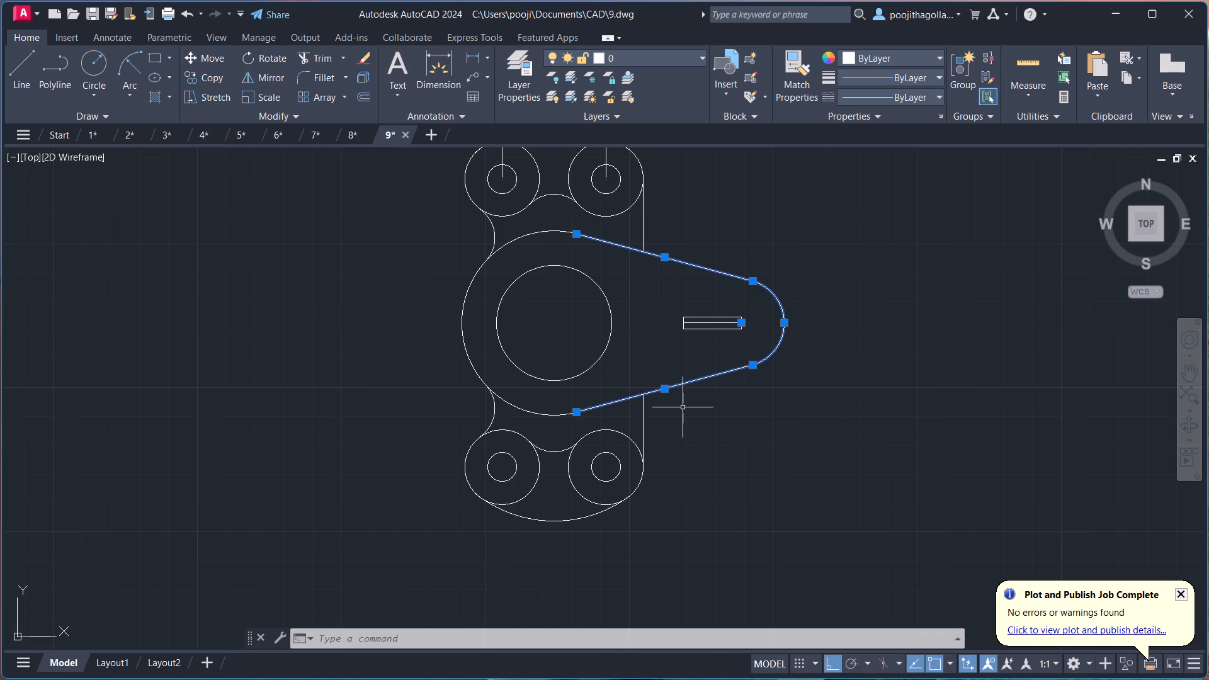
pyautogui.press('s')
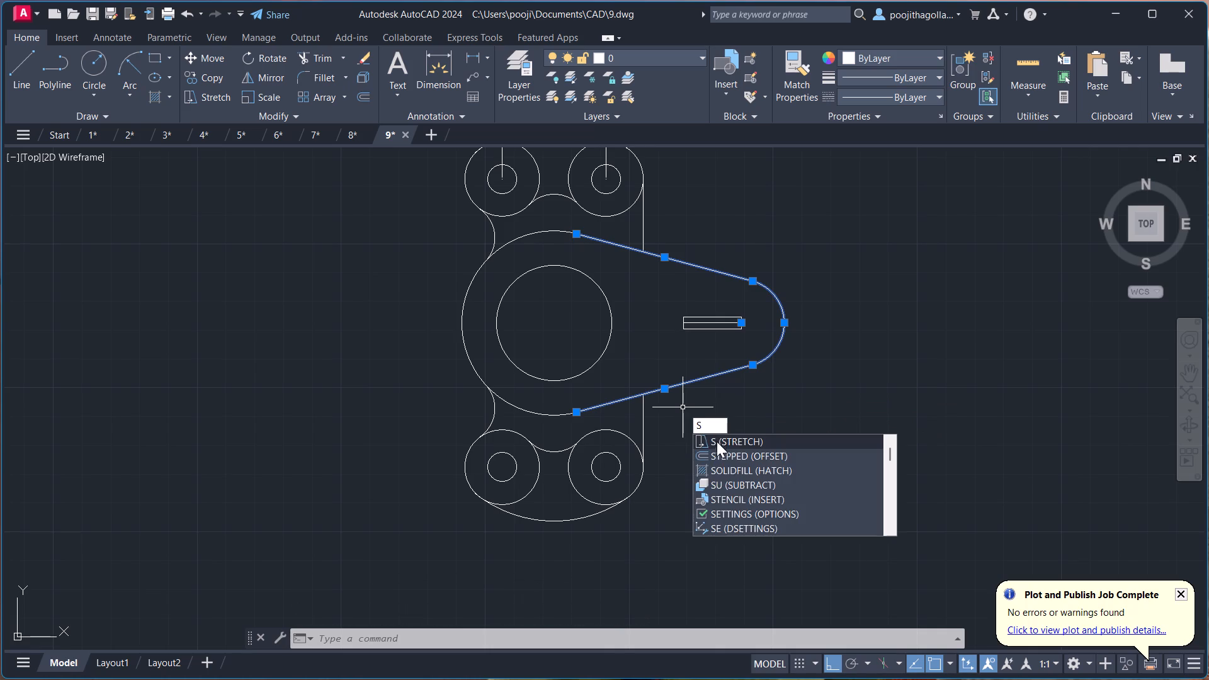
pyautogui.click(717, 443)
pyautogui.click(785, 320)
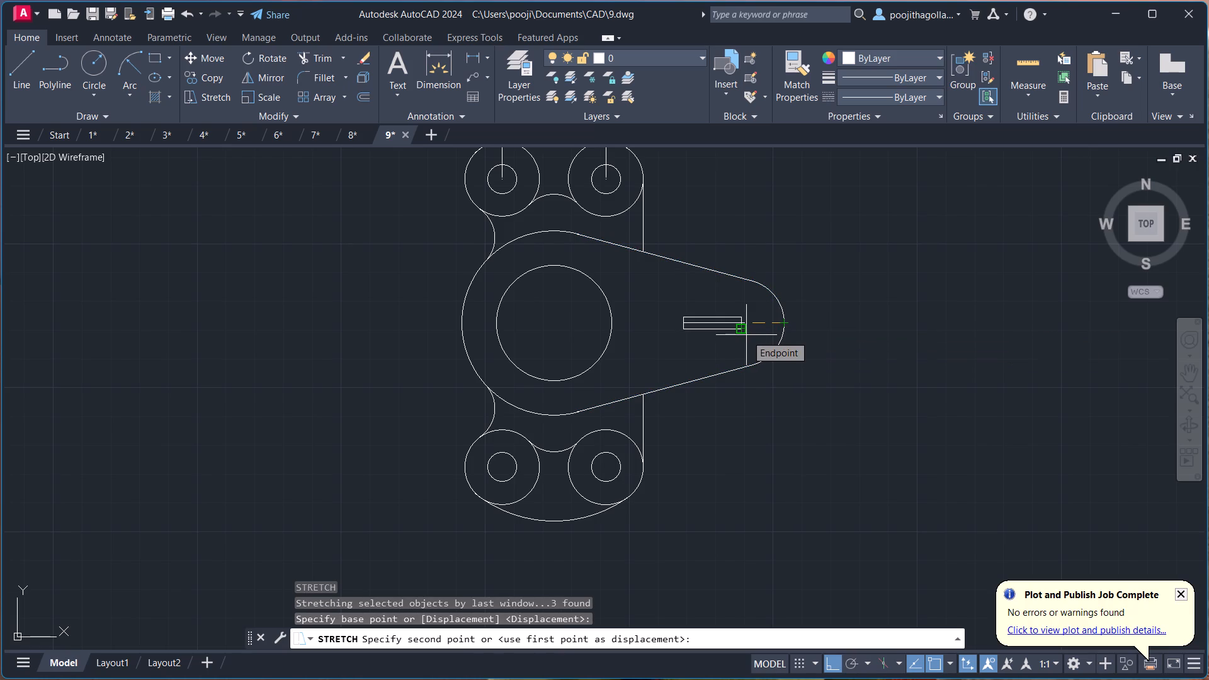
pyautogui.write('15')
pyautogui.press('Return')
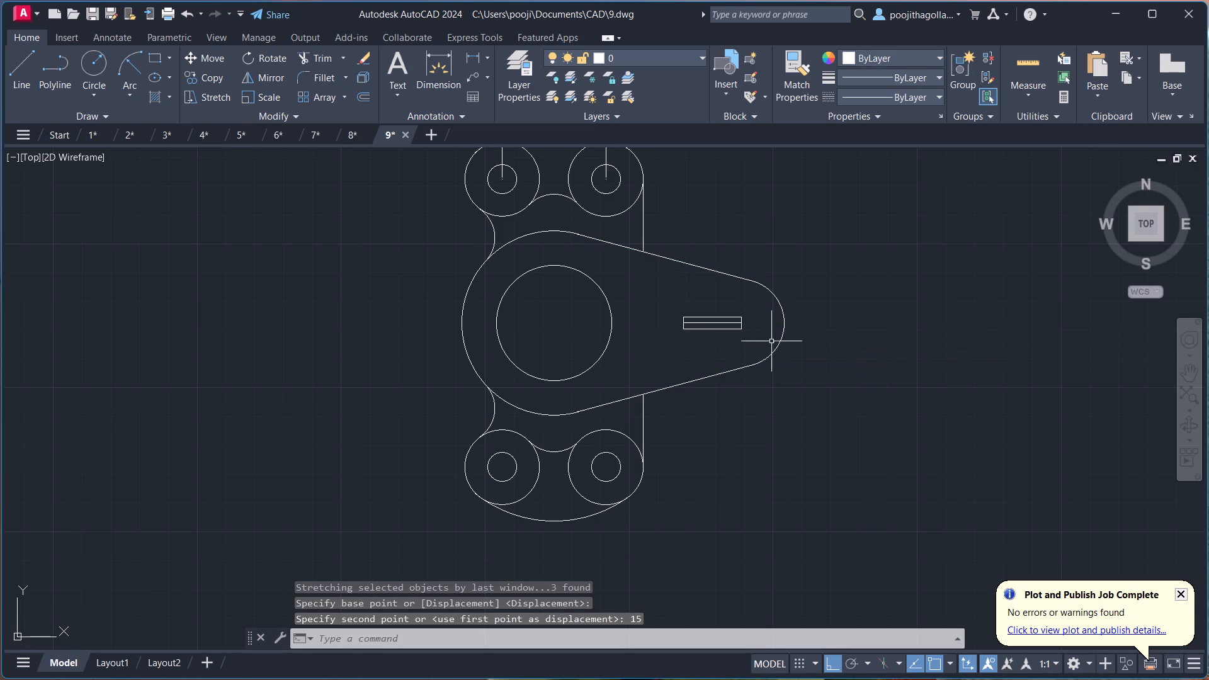
# Delete the radius 15 end arc and the two tangent lines connecting it to the radius 32 arc.
pyautogui.click(792, 288)
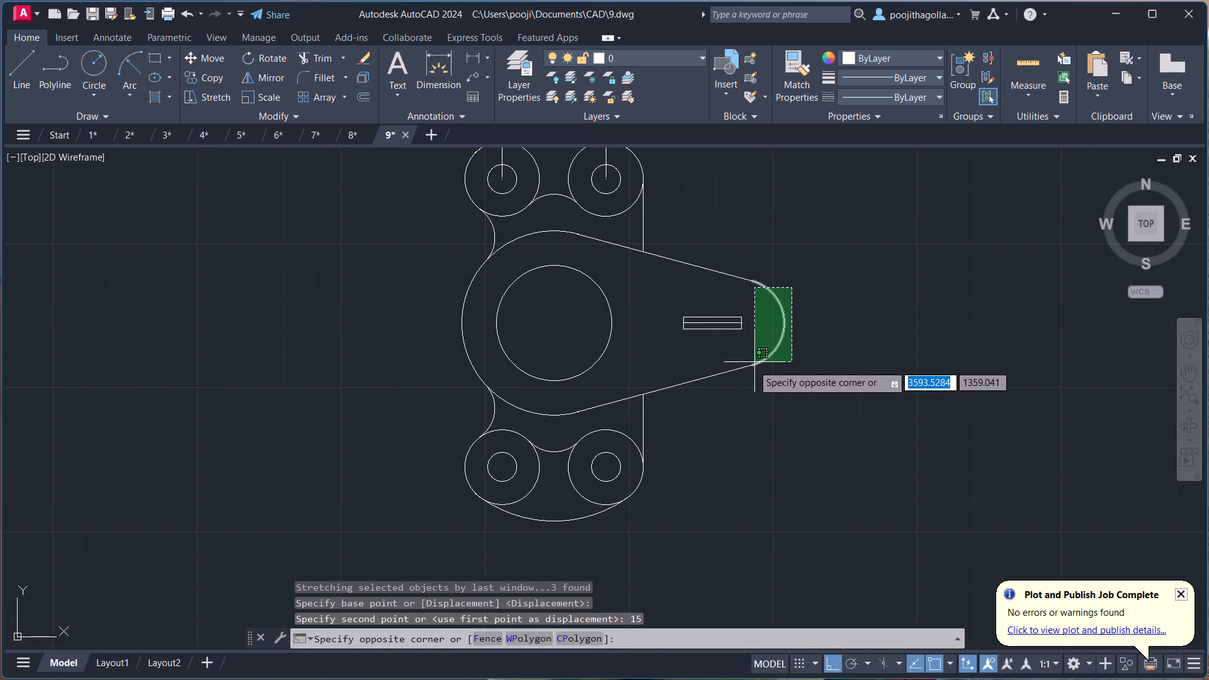
pyautogui.press('Escape')
pyautogui.click(788, 258)
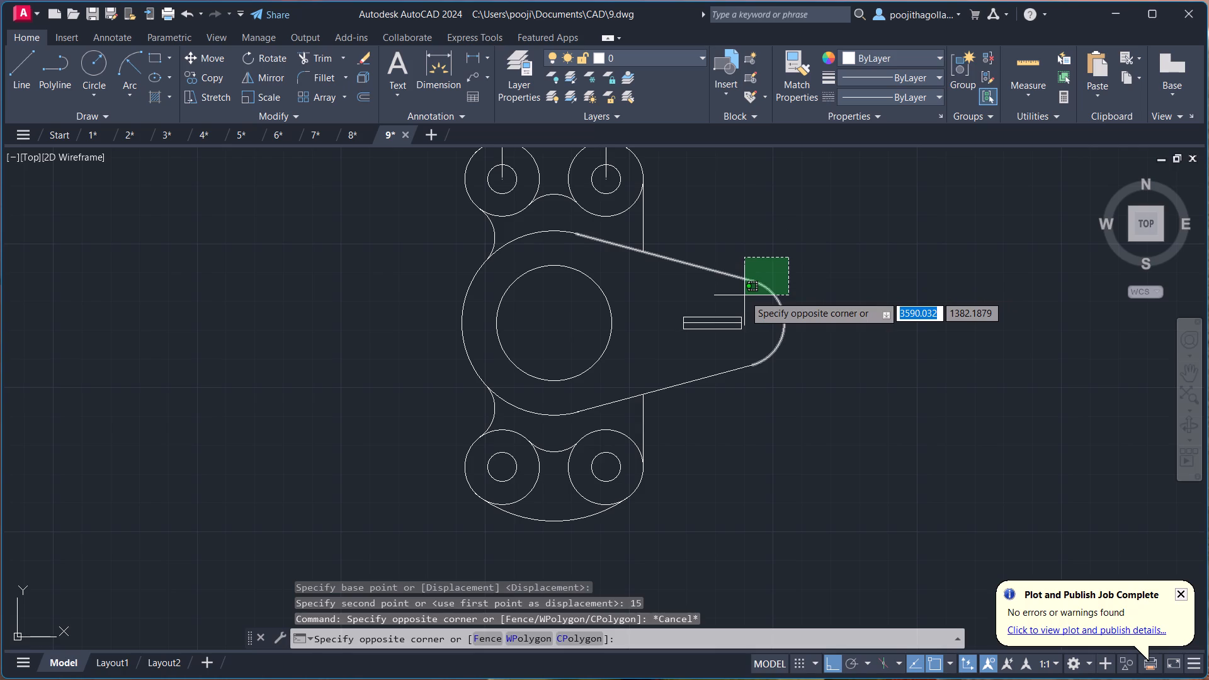
pyautogui.click(744, 295)
pyautogui.click(713, 352)
pyautogui.click(676, 421)
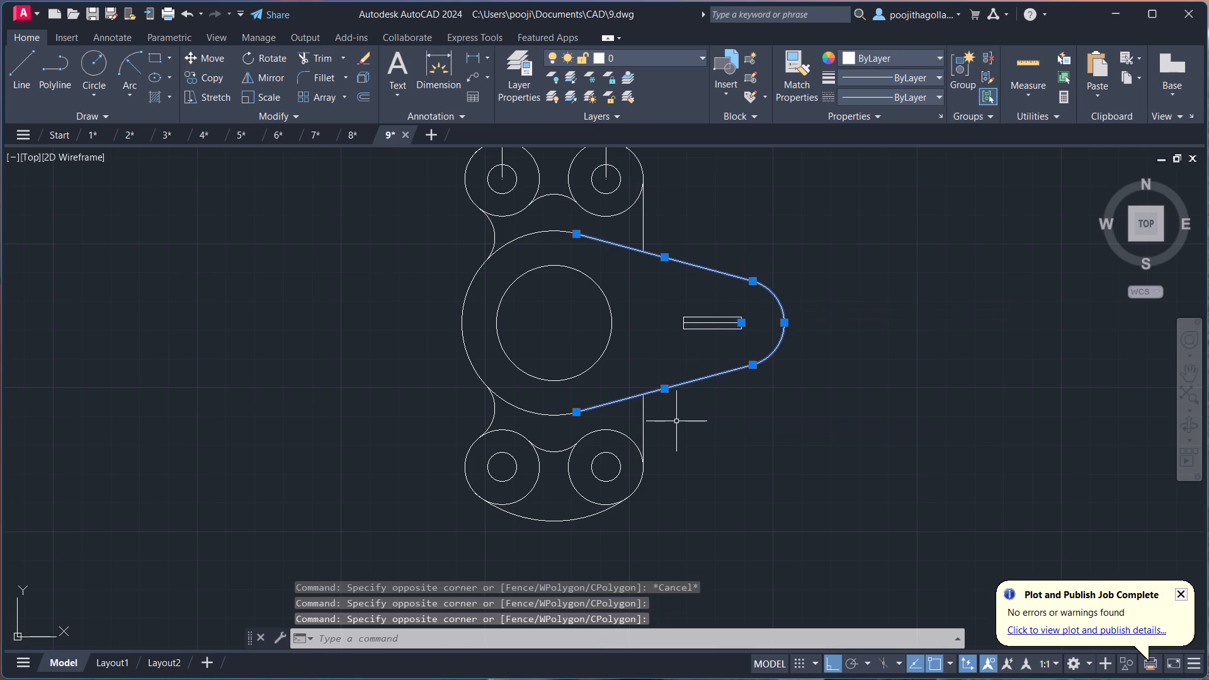
pyautogui.press('Delete')
# Draw a horizontal line 65 long to the right from the radius 20 circle's centre.
pyautogui.press('l')
pyautogui.press('Return')
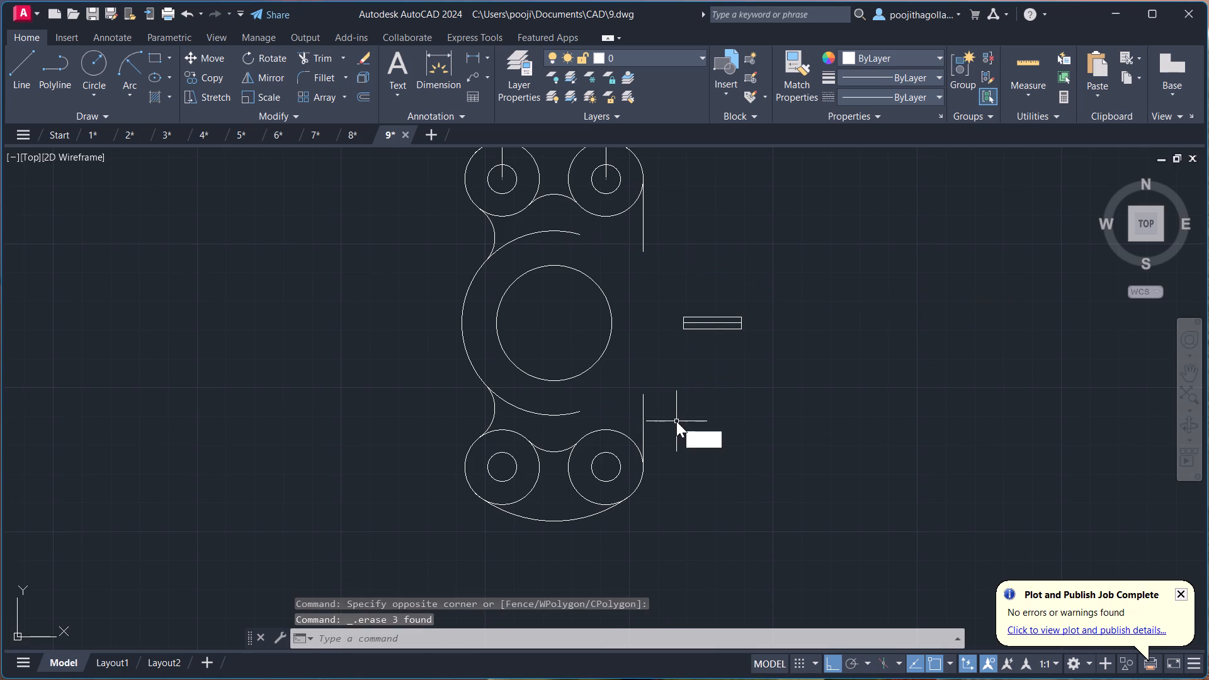
pyautogui.click(554, 322)
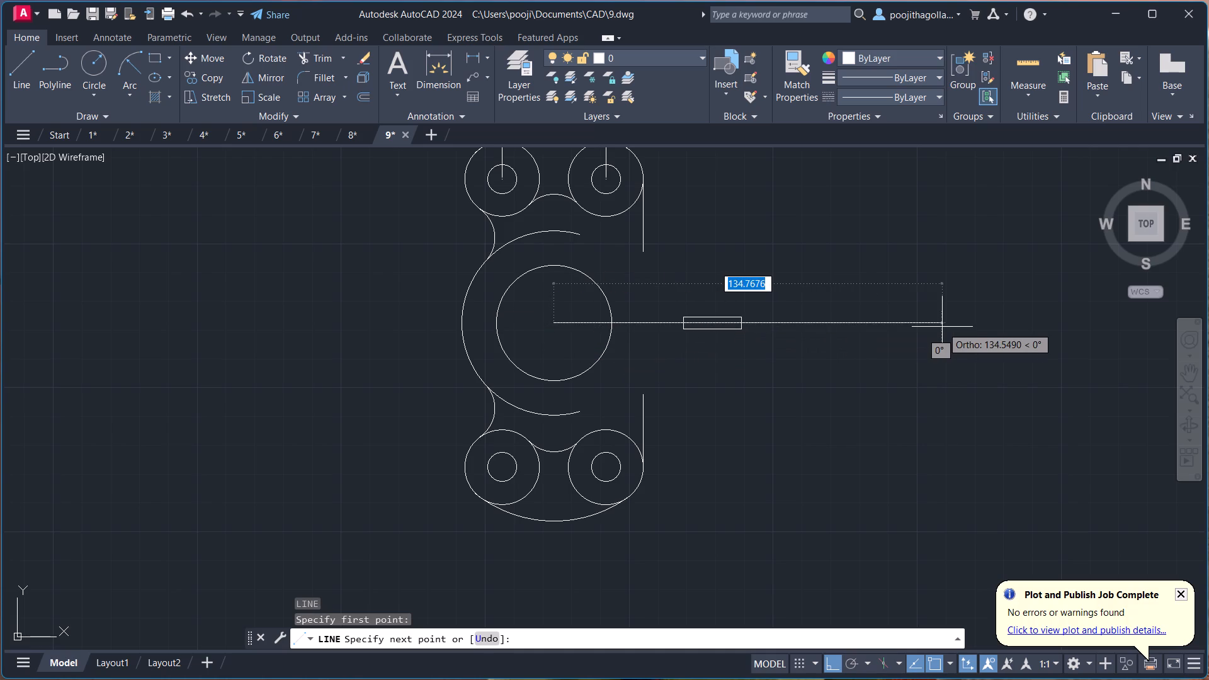
pyautogui.write('65')
pyautogui.press('Return')
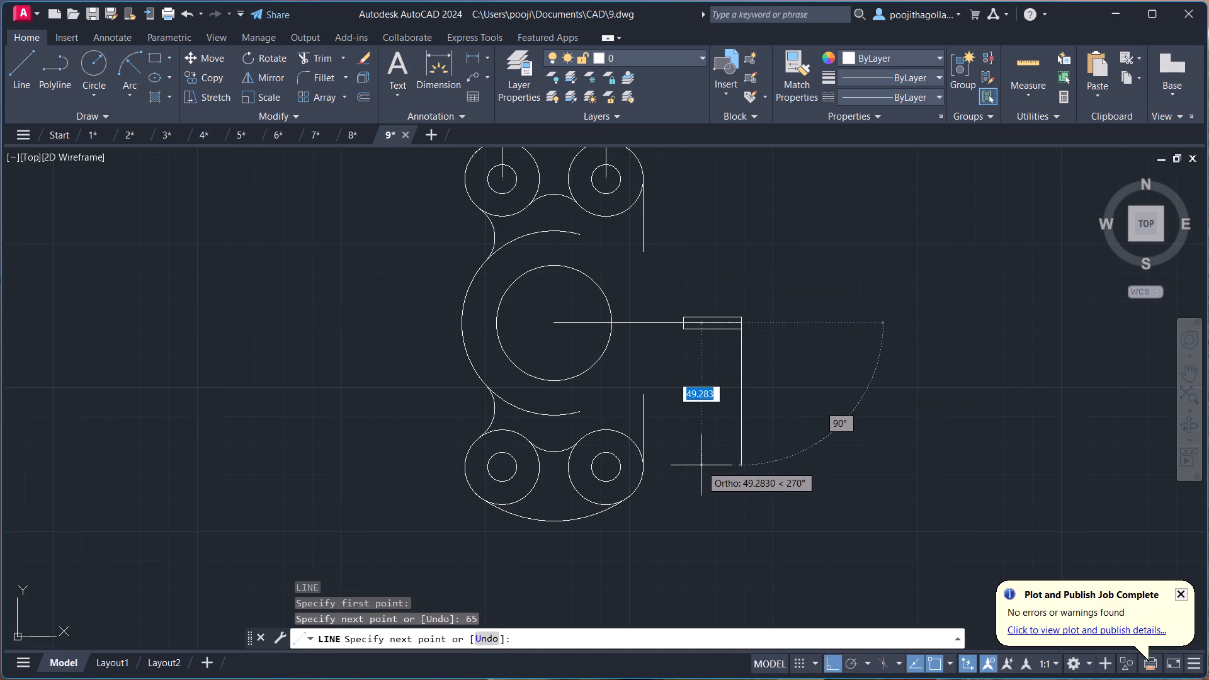
pyautogui.press('Escape')
# Join all the edge segments of the 20 by 4 rectangle into a single polyline.
pyautogui.scroll(1, 725, 383)
pyautogui.moveTo(722, 347); pyautogui.dragTo(729, 417, button='middle')
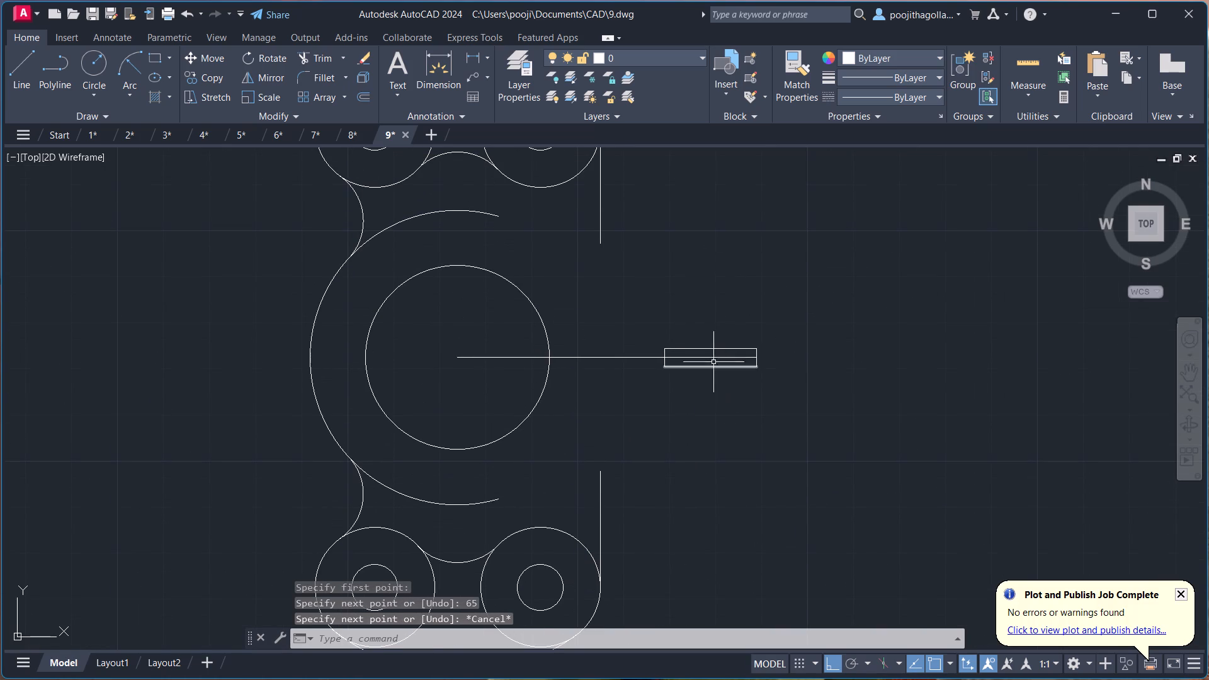
pyautogui.scroll(5, 698, 364)
pyautogui.click(729, 237)
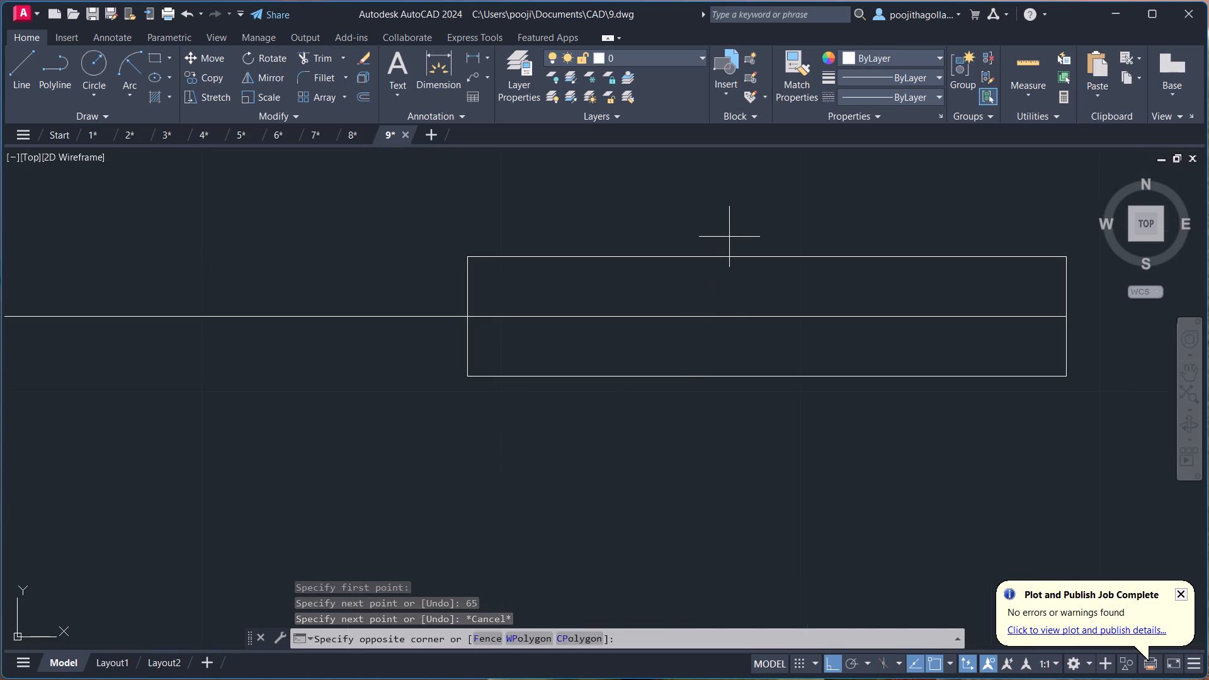
pyautogui.click(695, 274)
pyautogui.moveTo(660, 365); pyautogui.dragTo(661, 384)
pyautogui.click(619, 421)
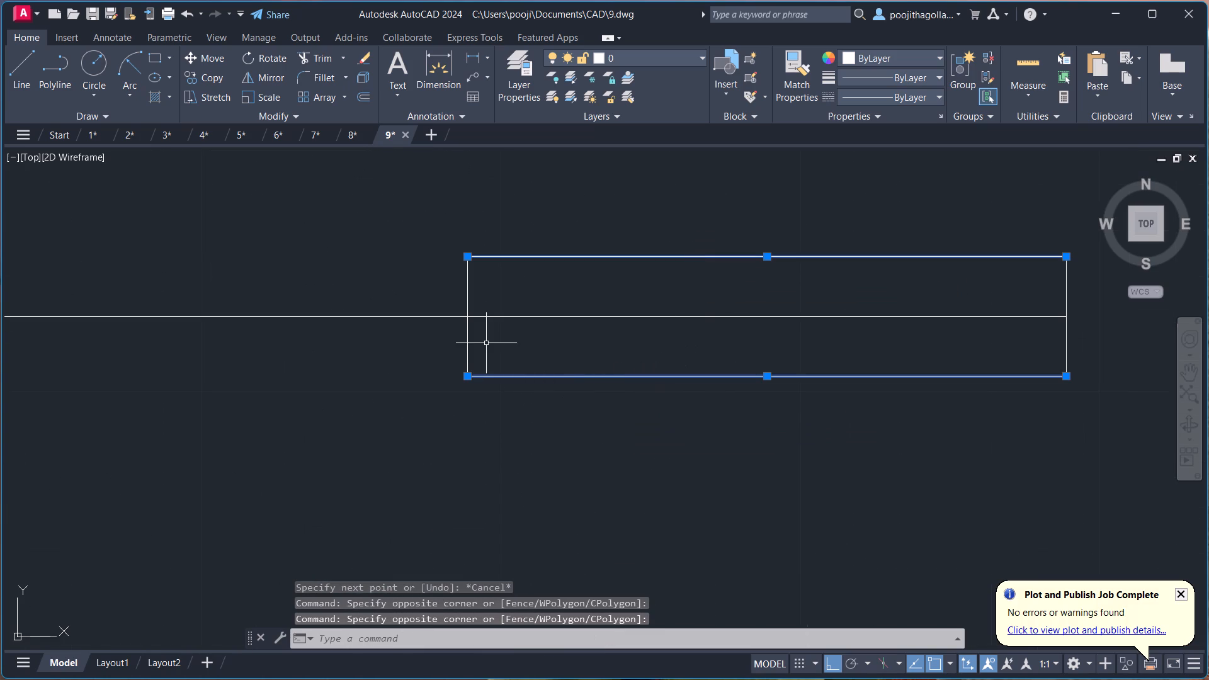
pyautogui.click(476, 338)
pyautogui.click(445, 356)
pyautogui.click(478, 281)
pyautogui.click(462, 281)
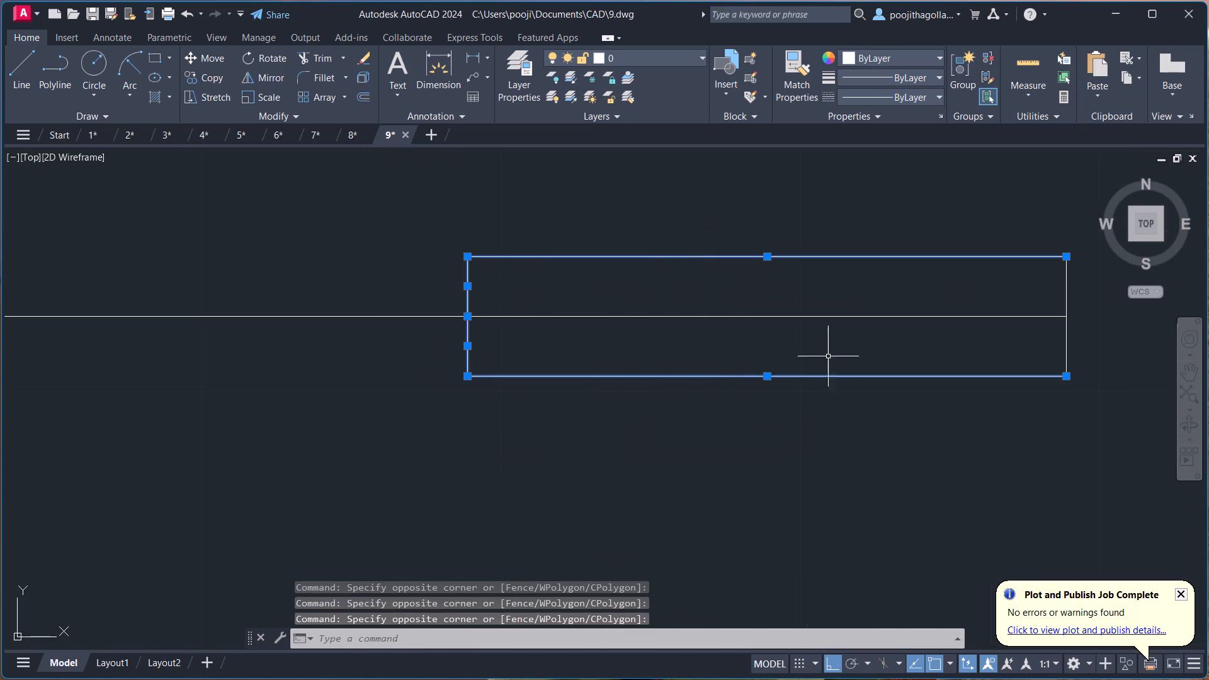
pyautogui.moveTo(859, 356); pyautogui.dragTo(754, 356, button='middle')
pyautogui.moveTo(982, 337); pyautogui.dragTo(970, 342)
pyautogui.click(927, 349)
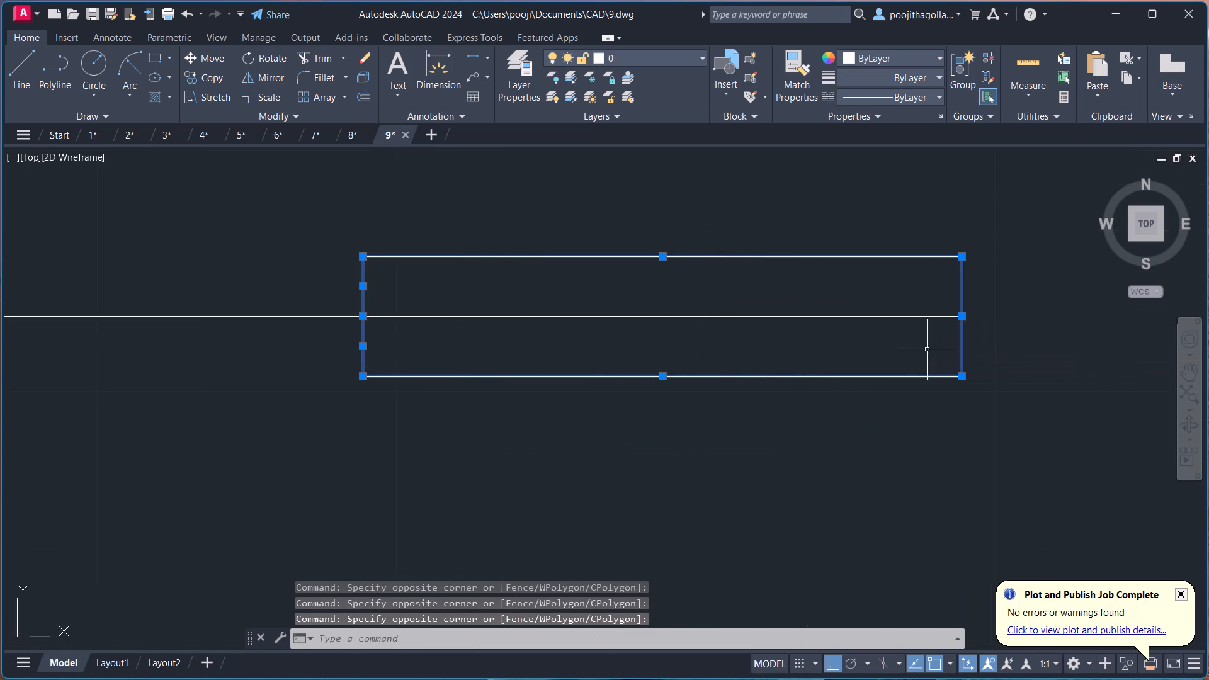
pyautogui.scroll(-1, 887, 429)
pyautogui.moveTo(858, 474); pyautogui.dragTo(843, 438, button='middle')
pyautogui.press('j')
pyautogui.press('Return')
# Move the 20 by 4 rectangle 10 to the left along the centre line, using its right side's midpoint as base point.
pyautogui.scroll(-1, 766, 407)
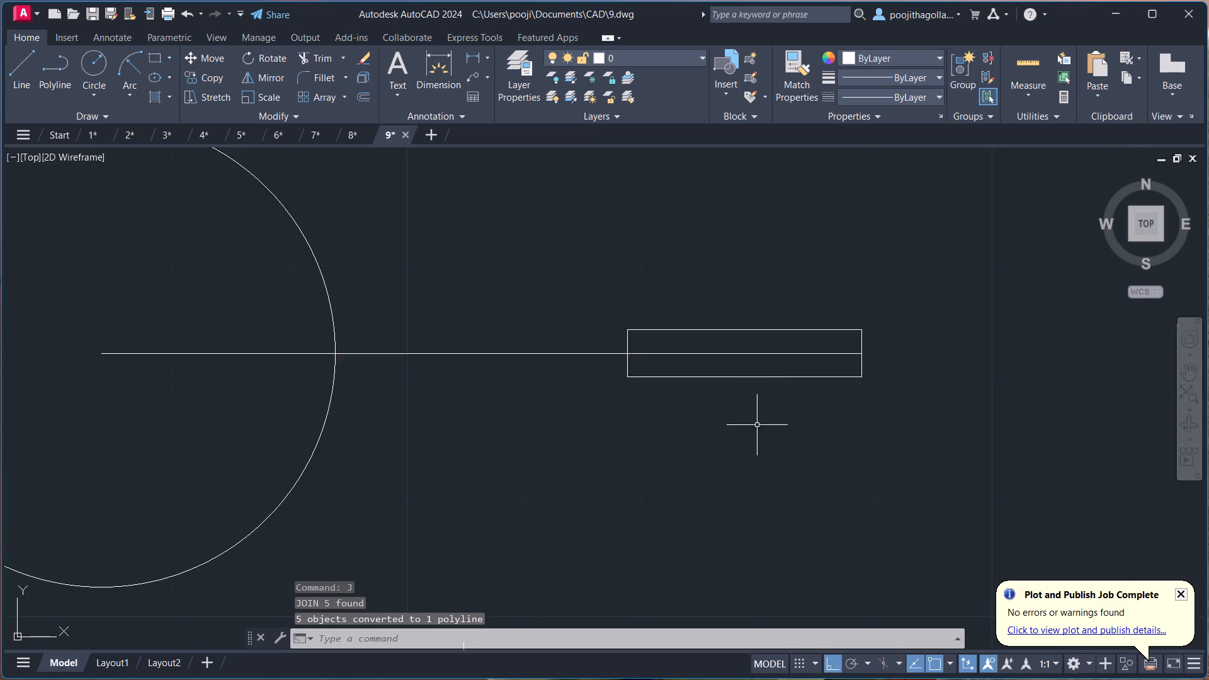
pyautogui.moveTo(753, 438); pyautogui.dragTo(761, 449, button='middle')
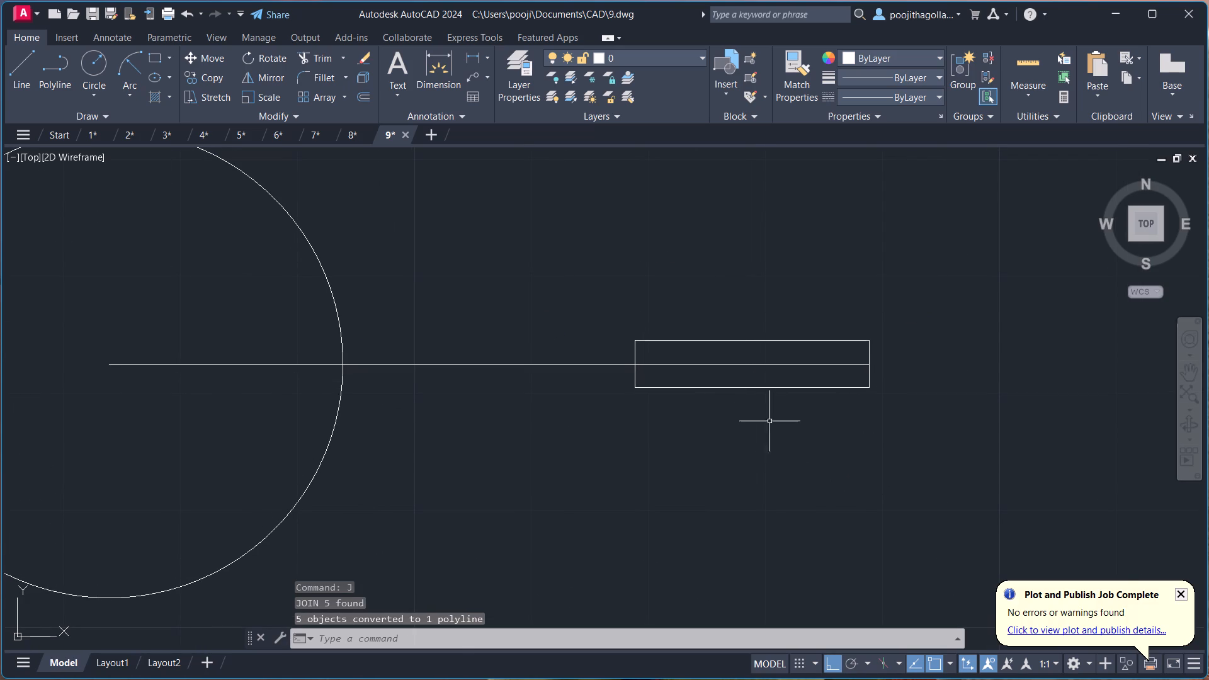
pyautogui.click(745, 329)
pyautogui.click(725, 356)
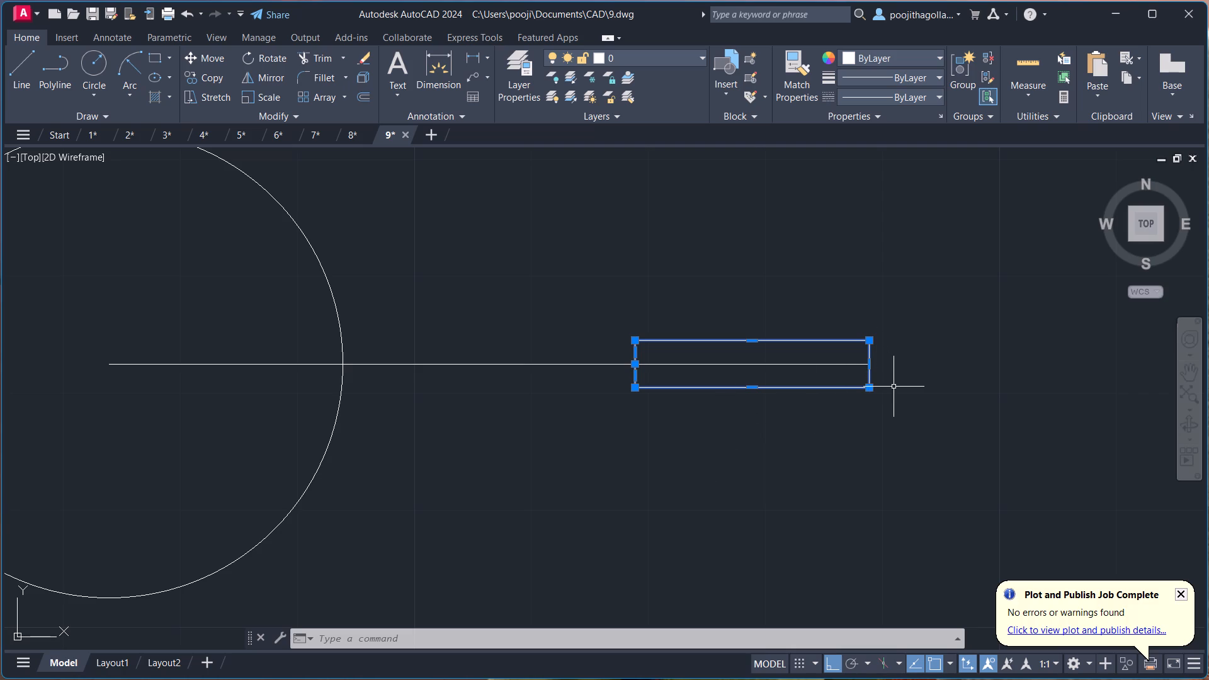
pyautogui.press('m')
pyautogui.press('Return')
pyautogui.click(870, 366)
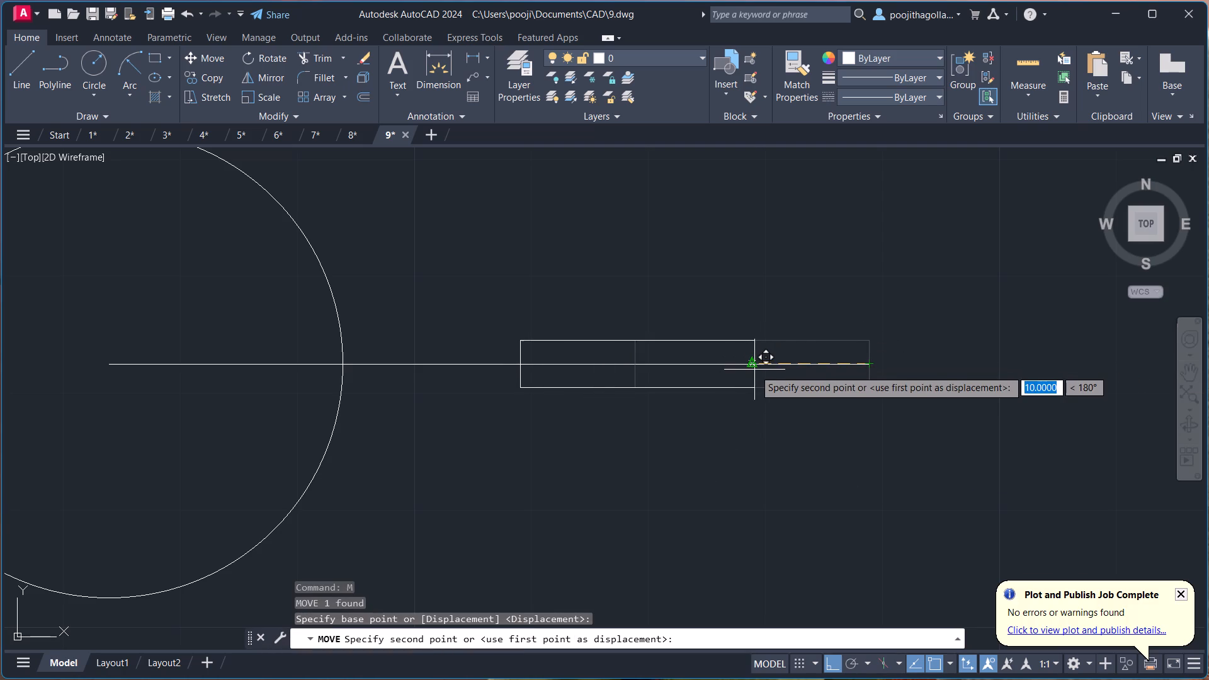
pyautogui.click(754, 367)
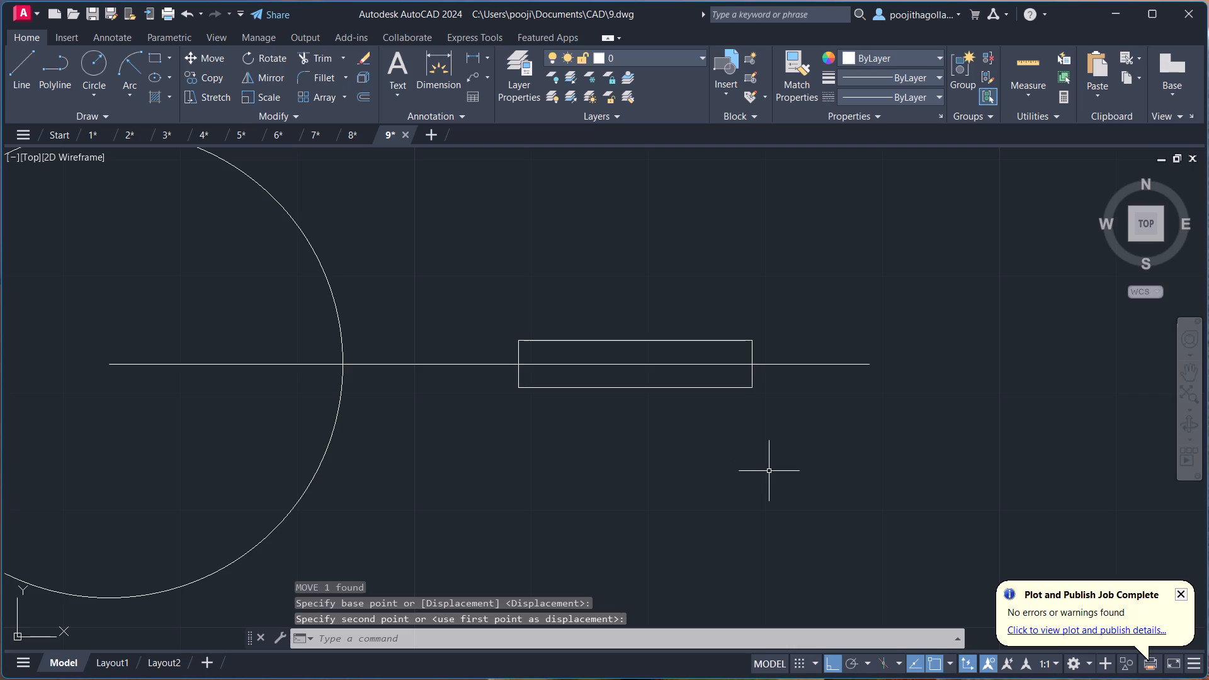
# Draw a radius 15 circle centred on the right end of the 65 long line.
pyautogui.press('c')
pyautogui.press('Return')
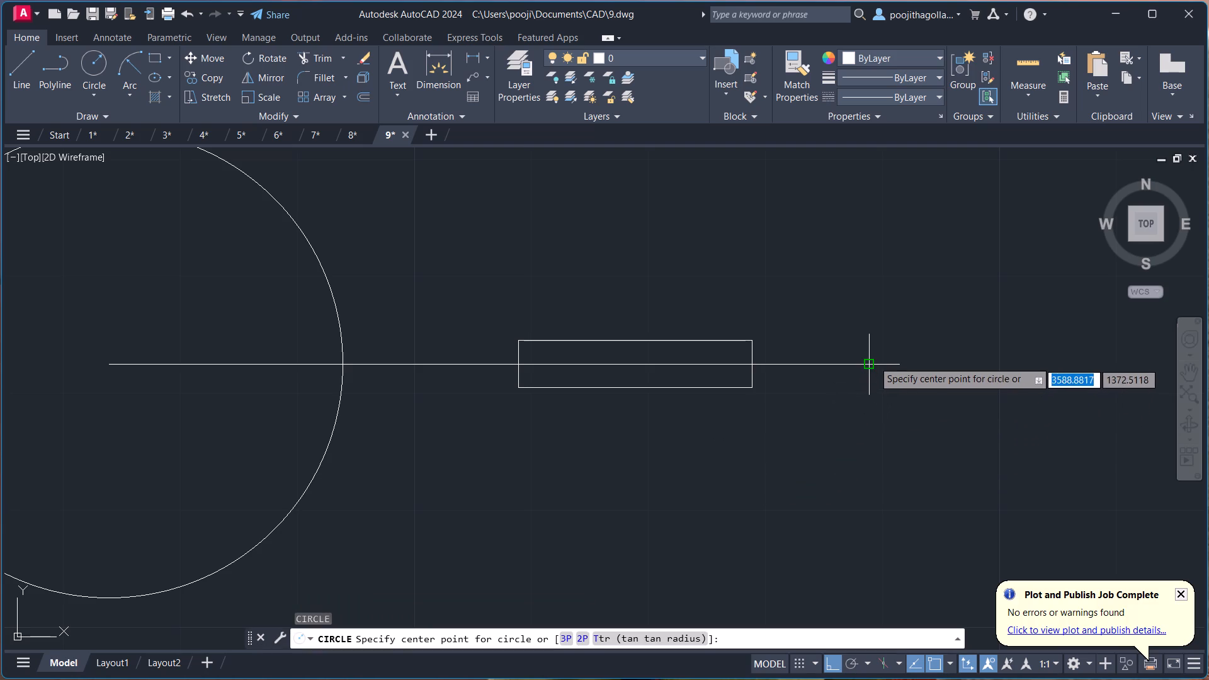
pyautogui.click(873, 360)
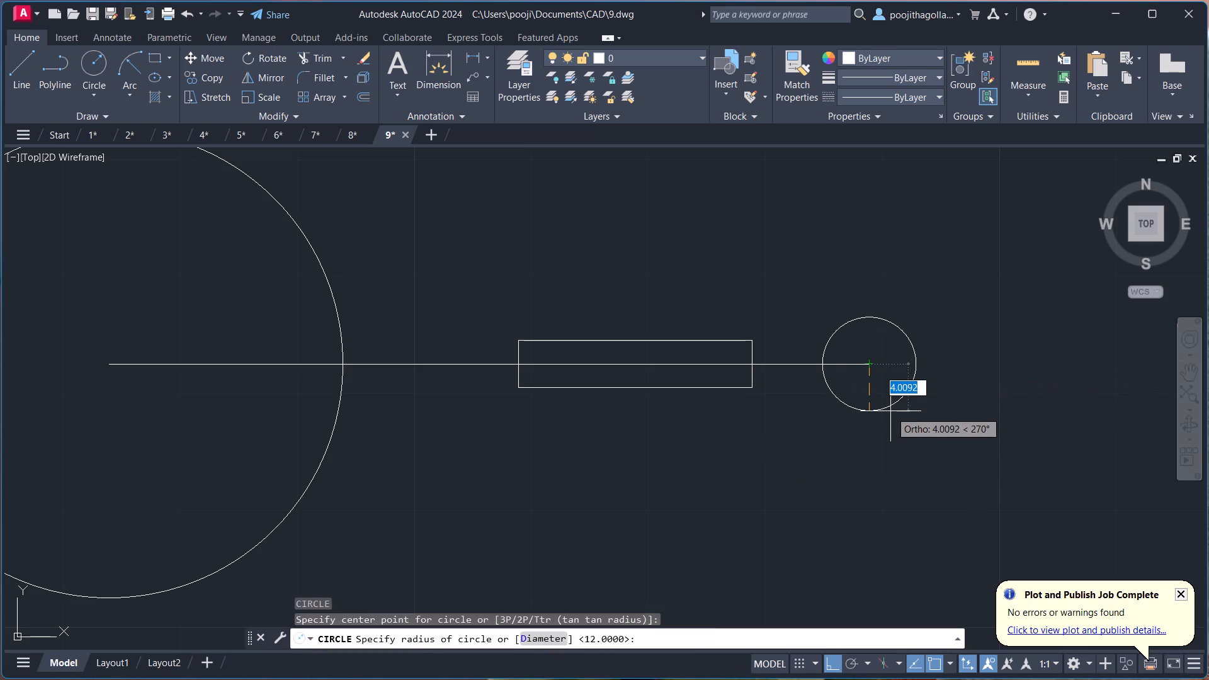
pyautogui.write('15')
pyautogui.press('Return')
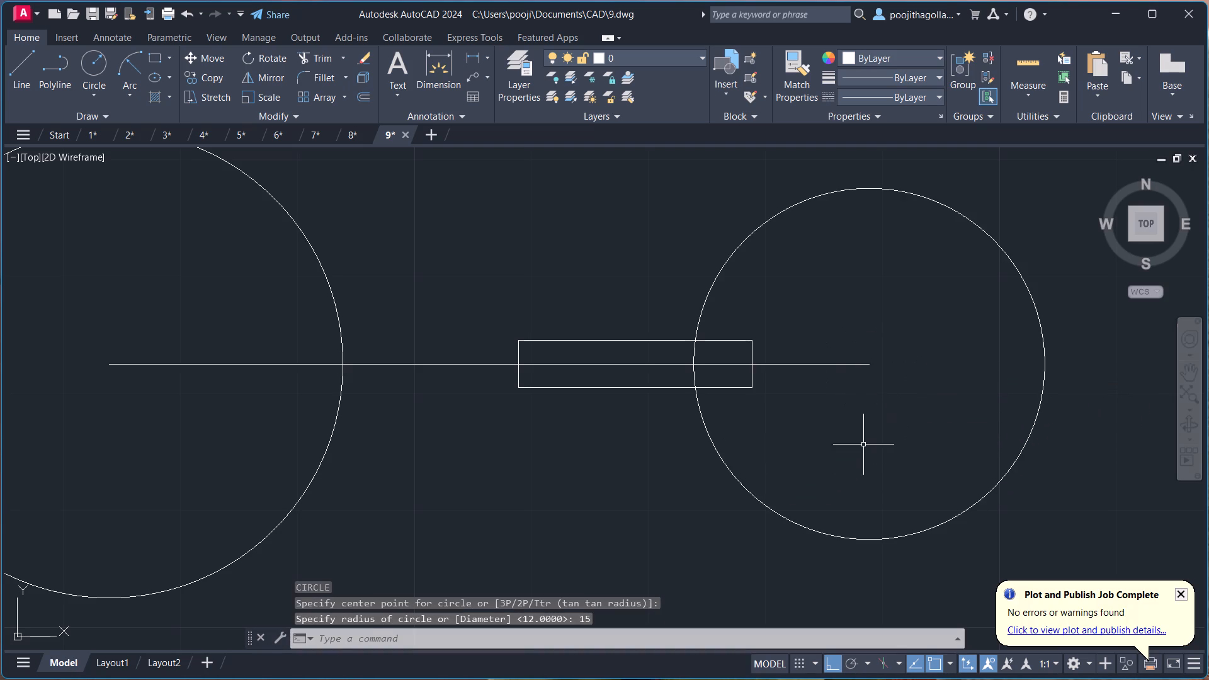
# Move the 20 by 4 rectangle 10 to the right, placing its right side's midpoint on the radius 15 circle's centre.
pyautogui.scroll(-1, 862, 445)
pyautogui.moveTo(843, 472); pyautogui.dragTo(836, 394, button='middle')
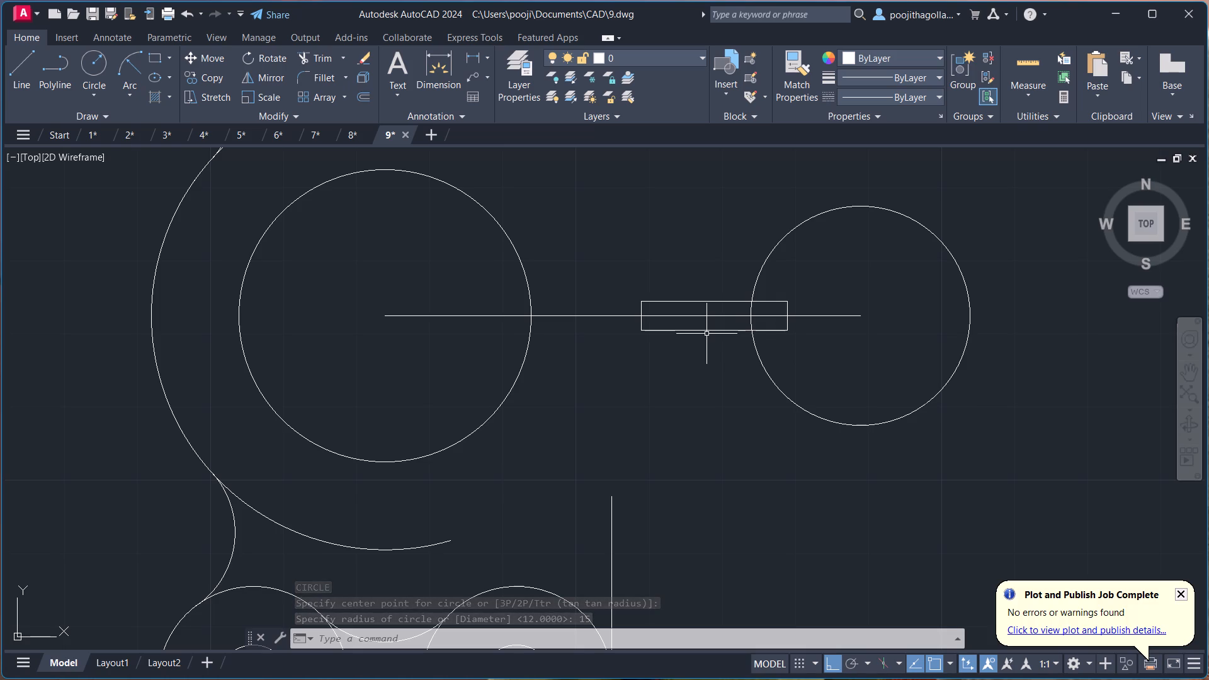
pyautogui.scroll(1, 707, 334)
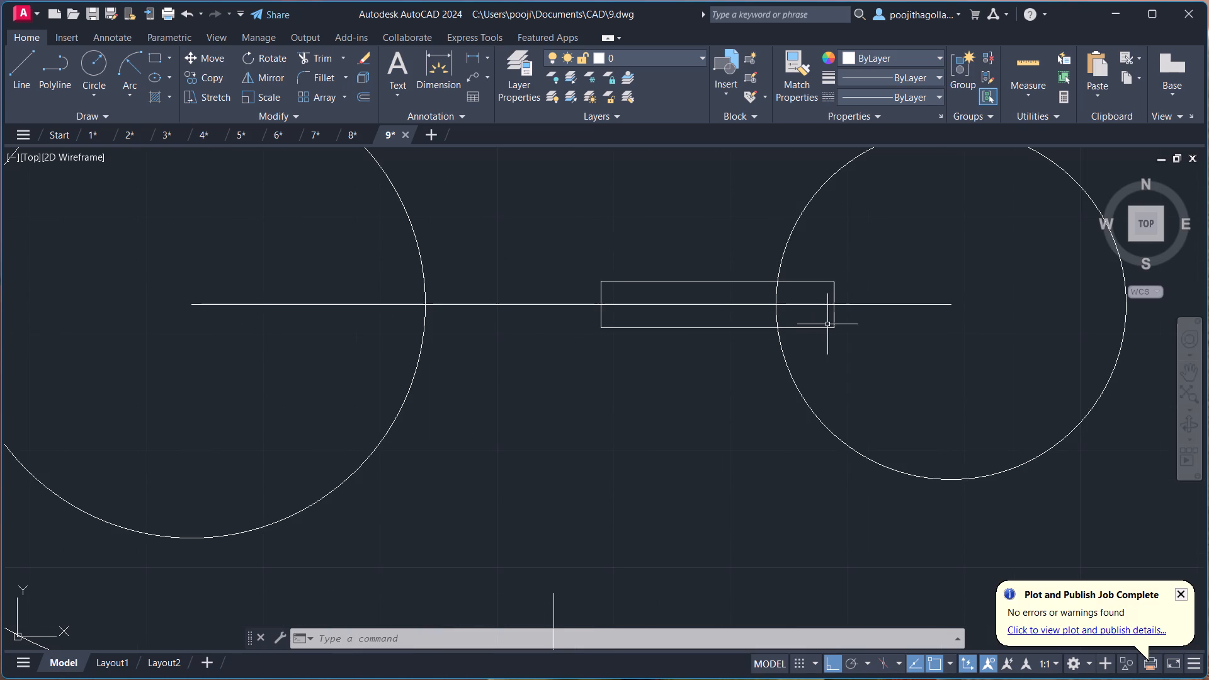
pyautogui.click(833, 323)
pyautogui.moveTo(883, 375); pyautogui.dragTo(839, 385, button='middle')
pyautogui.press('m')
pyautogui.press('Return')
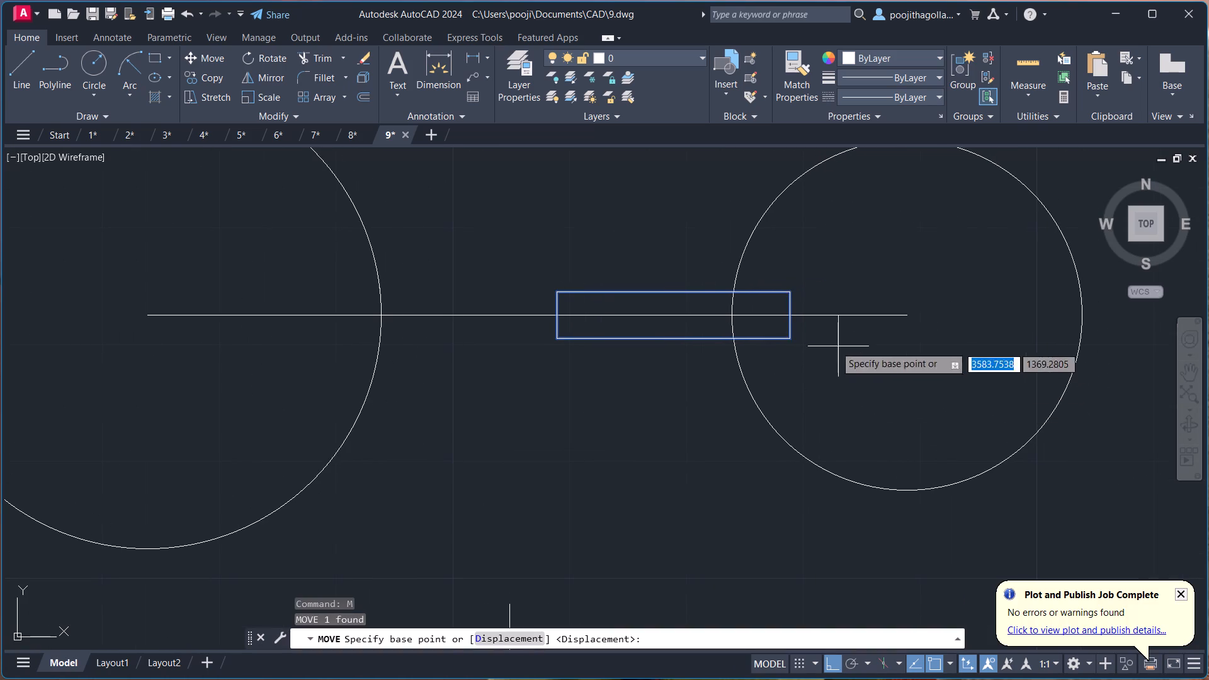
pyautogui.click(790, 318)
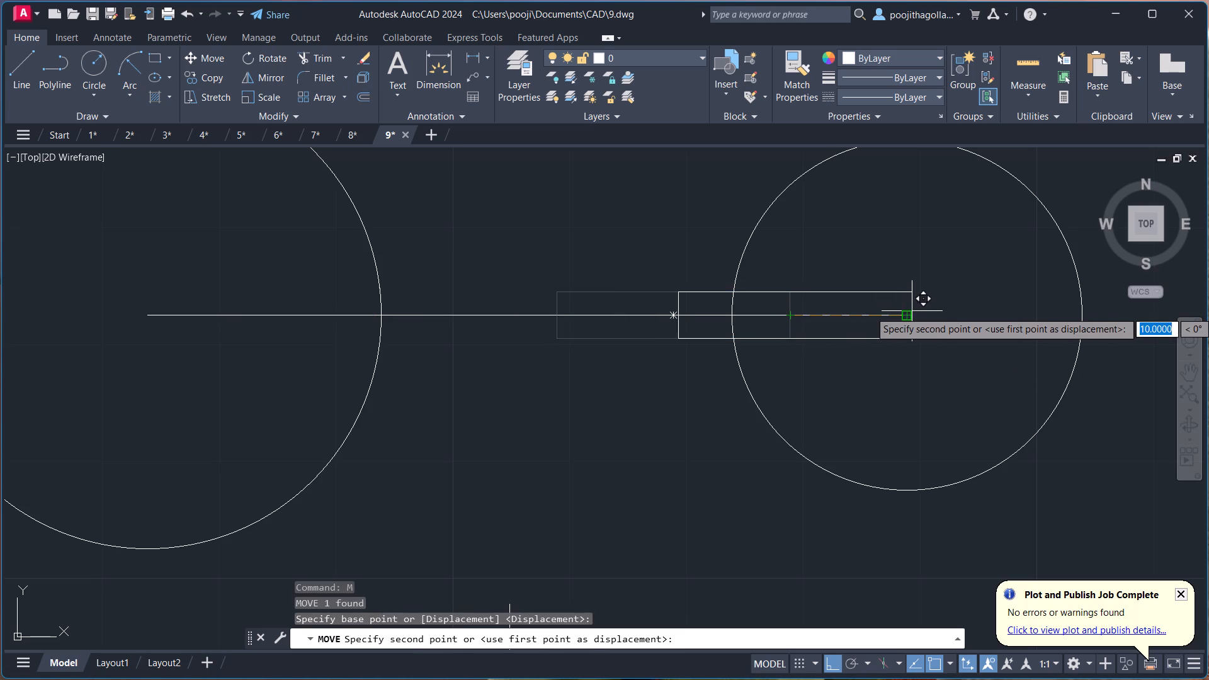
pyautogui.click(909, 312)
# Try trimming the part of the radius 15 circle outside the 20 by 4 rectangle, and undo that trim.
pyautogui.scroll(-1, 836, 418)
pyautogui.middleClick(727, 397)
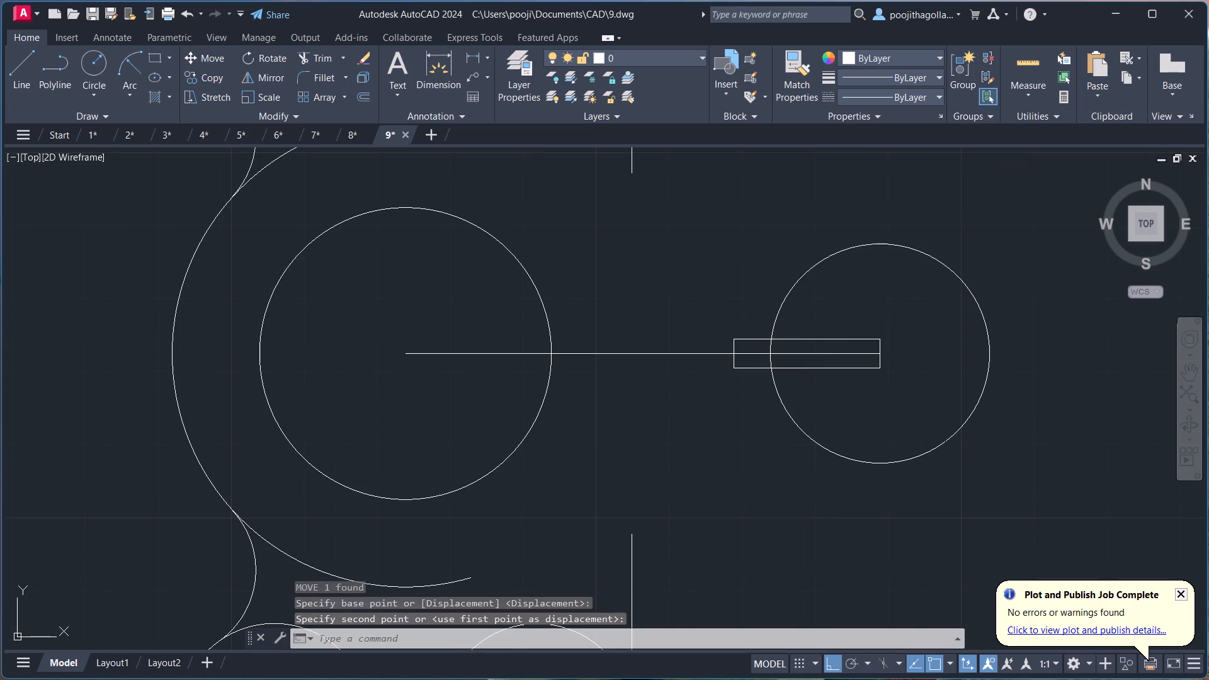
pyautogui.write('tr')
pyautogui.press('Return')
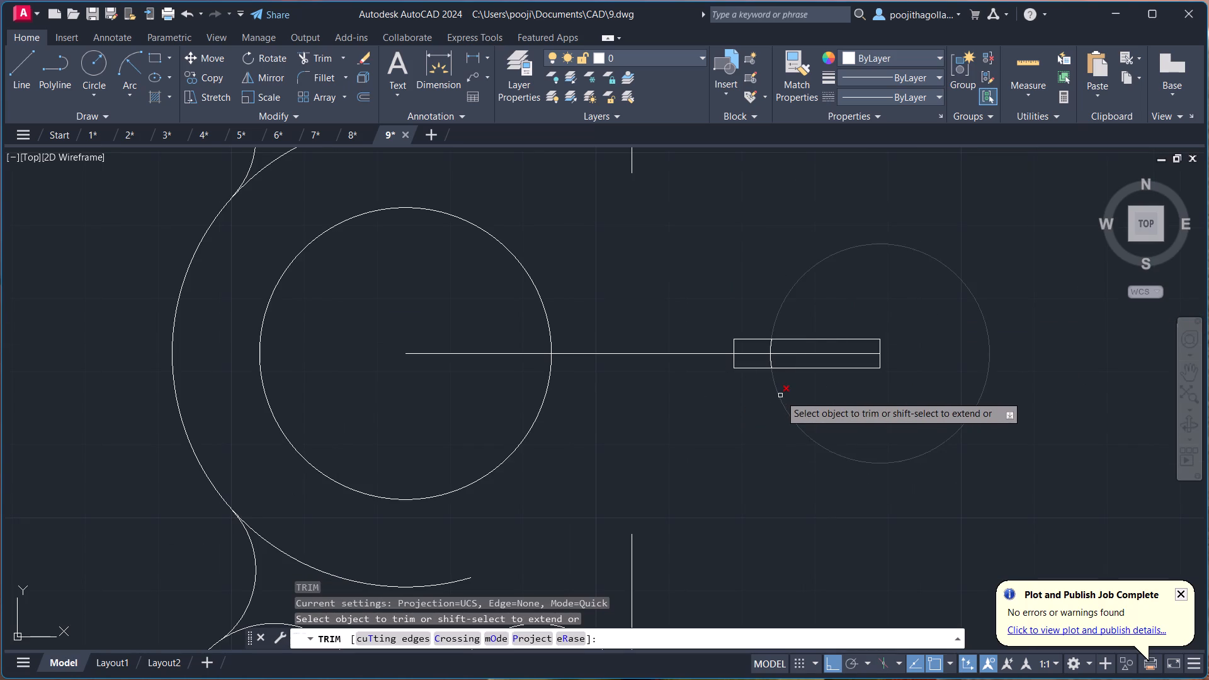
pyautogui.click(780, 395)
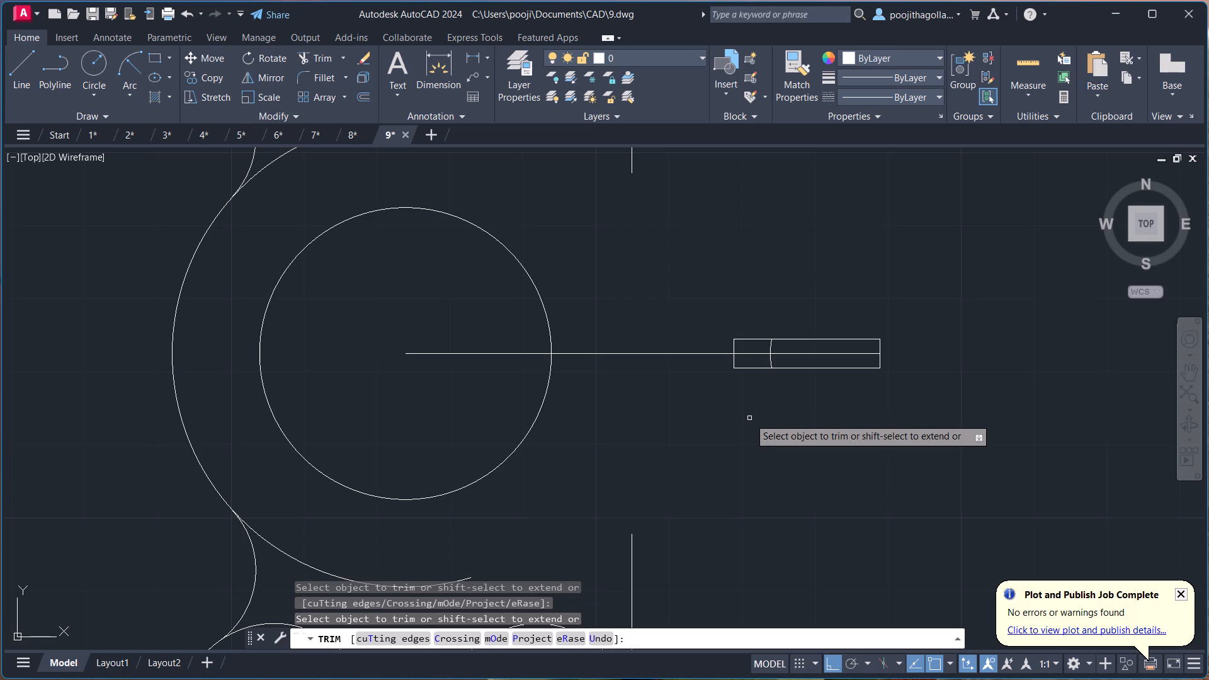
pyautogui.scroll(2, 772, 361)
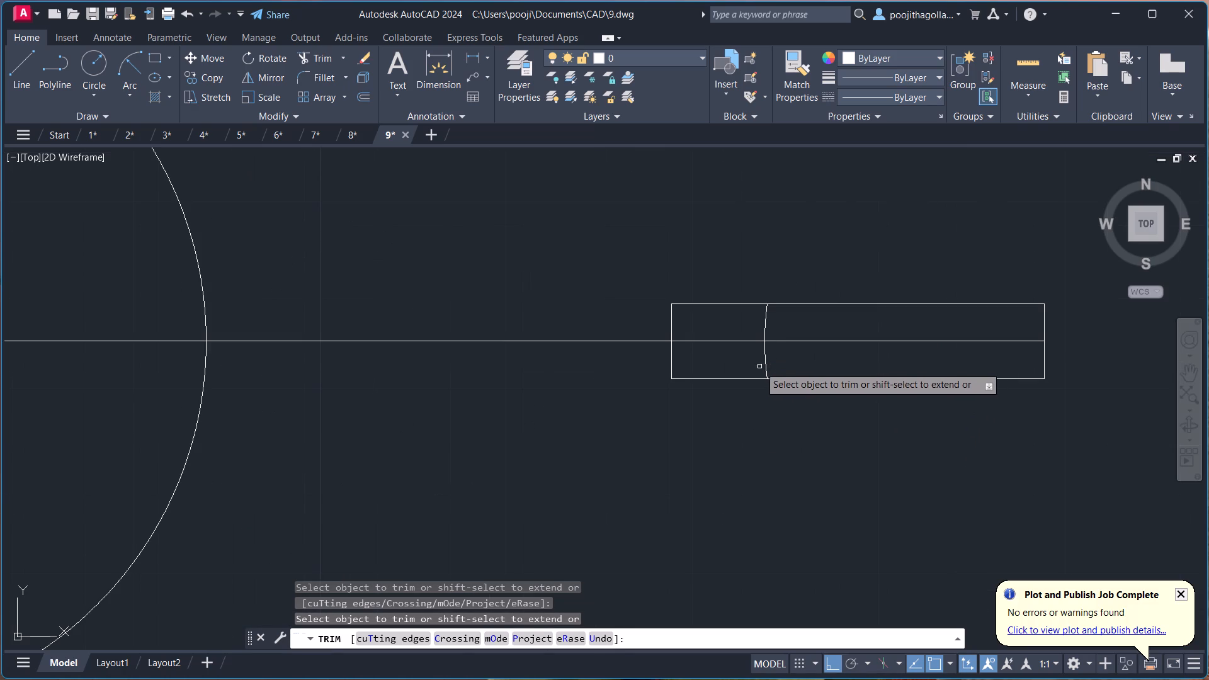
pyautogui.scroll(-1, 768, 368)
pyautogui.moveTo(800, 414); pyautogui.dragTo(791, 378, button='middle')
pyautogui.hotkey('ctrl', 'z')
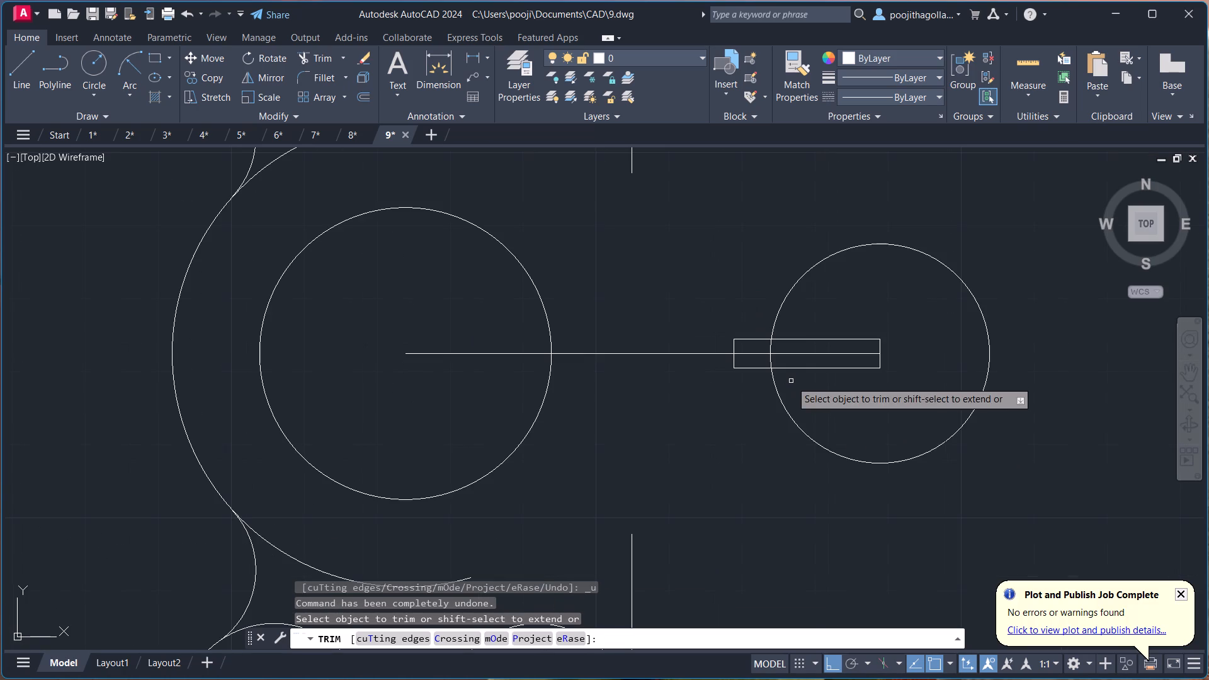
# Draw a sloped line from the top of the radius 32 arc to the top of the radius 15 circle.
pyautogui.press('Escape')
pyautogui.moveTo(860, 412); pyautogui.dragTo(835, 474, button='middle')
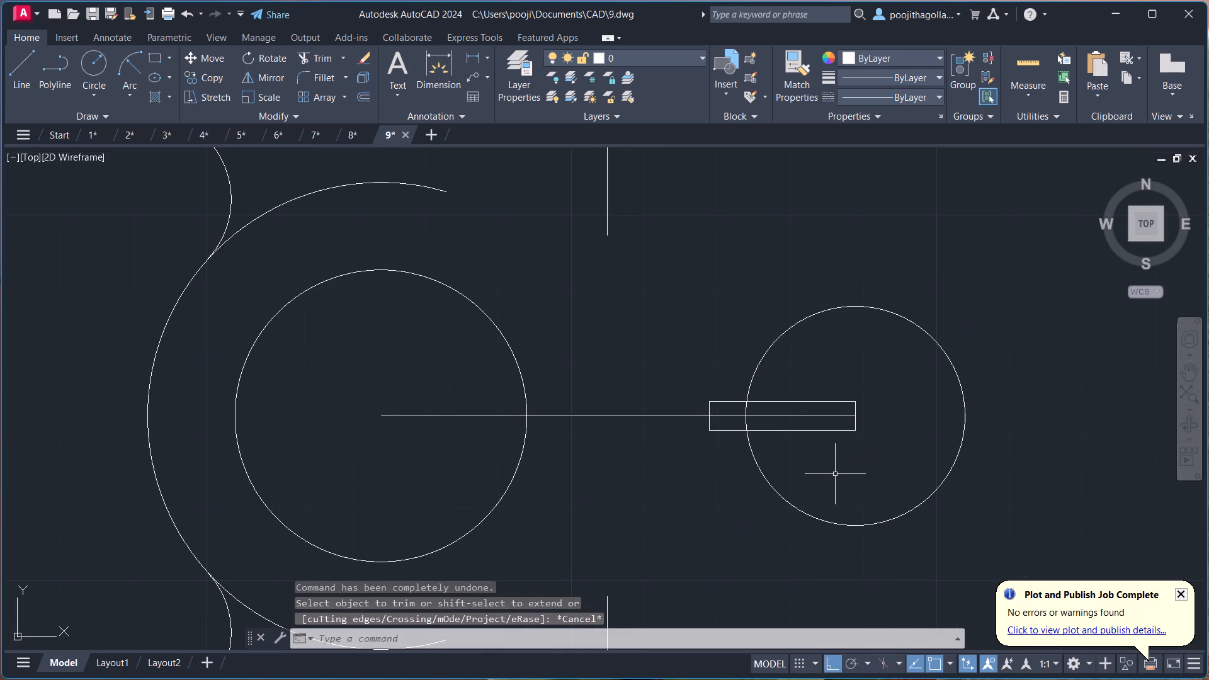
pyautogui.press('l')
pyautogui.press('Return')
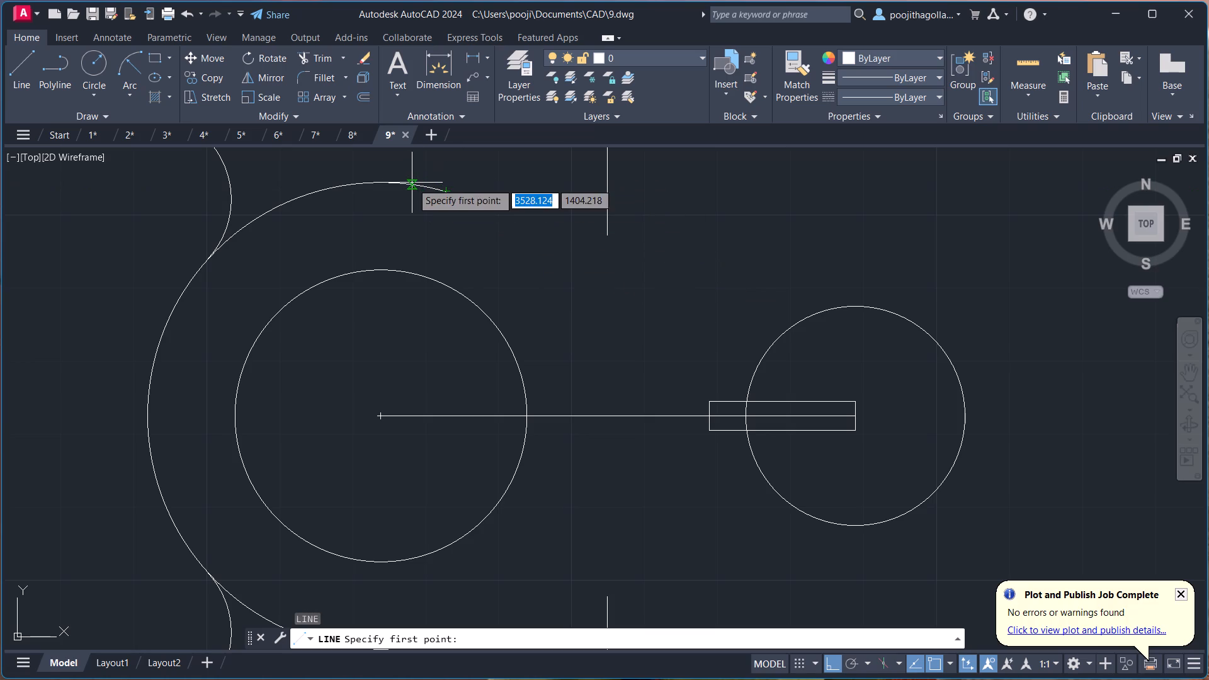
pyautogui.click(400, 185)
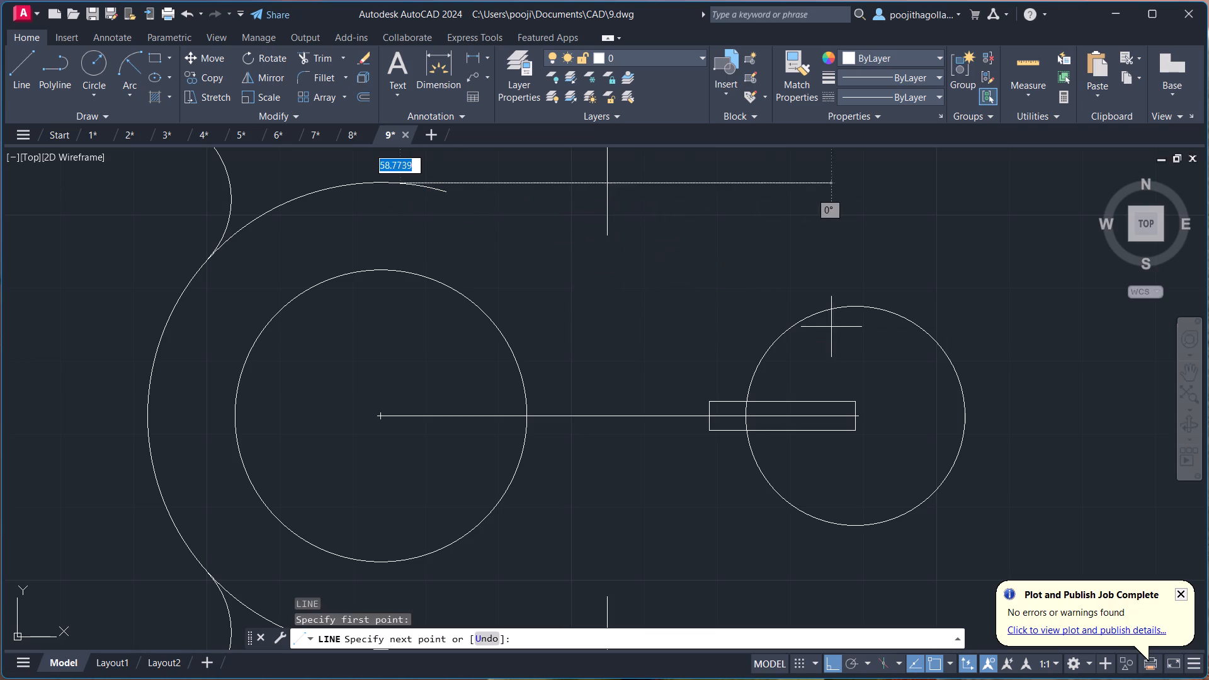
pyautogui.click(885, 308)
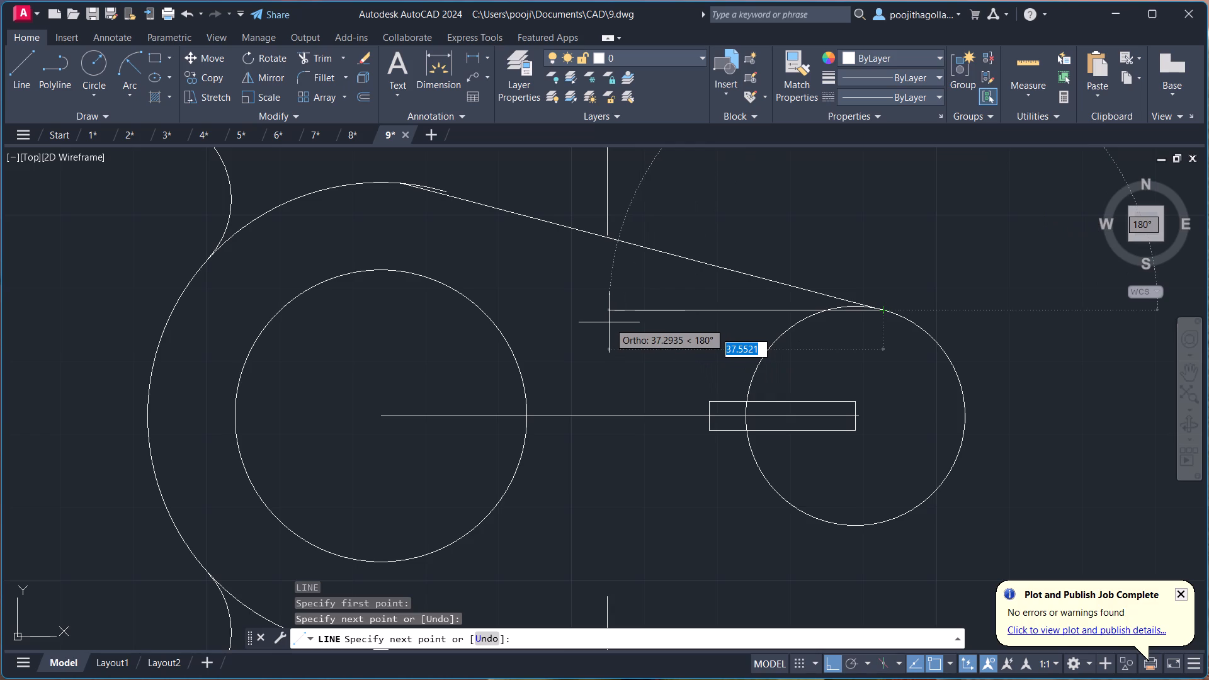
pyautogui.press('Escape')
# Stretch the sloped line's end on the radius 32 arc about 3.1 along the arc, making the line about 65.15 long.
pyautogui.scroll(1, 470, 215)
pyautogui.moveTo(469, 213); pyautogui.dragTo(469, 273, button='middle')
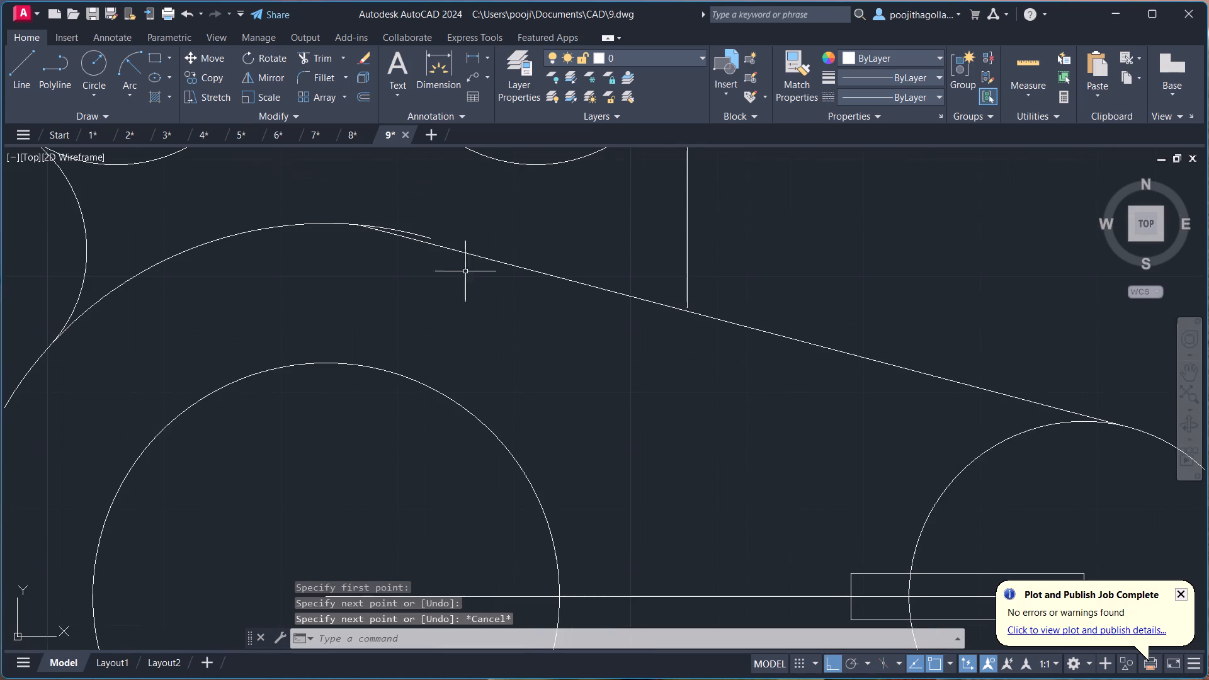
pyautogui.click(451, 248)
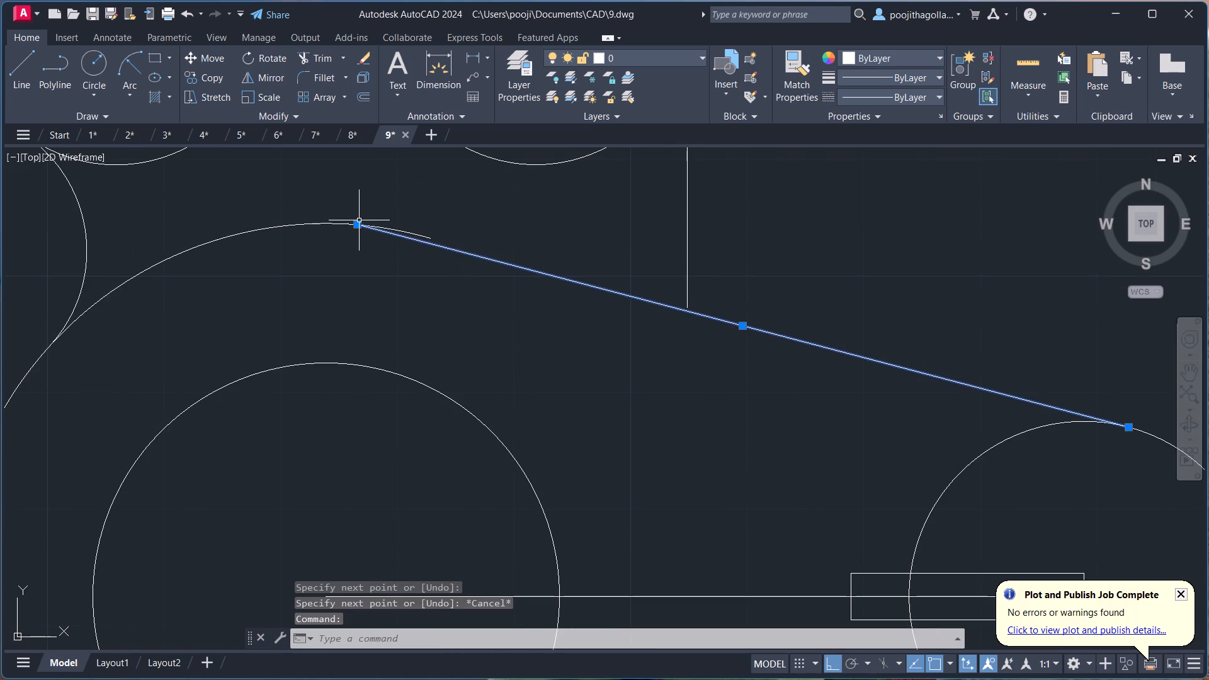
pyautogui.click(357, 223)
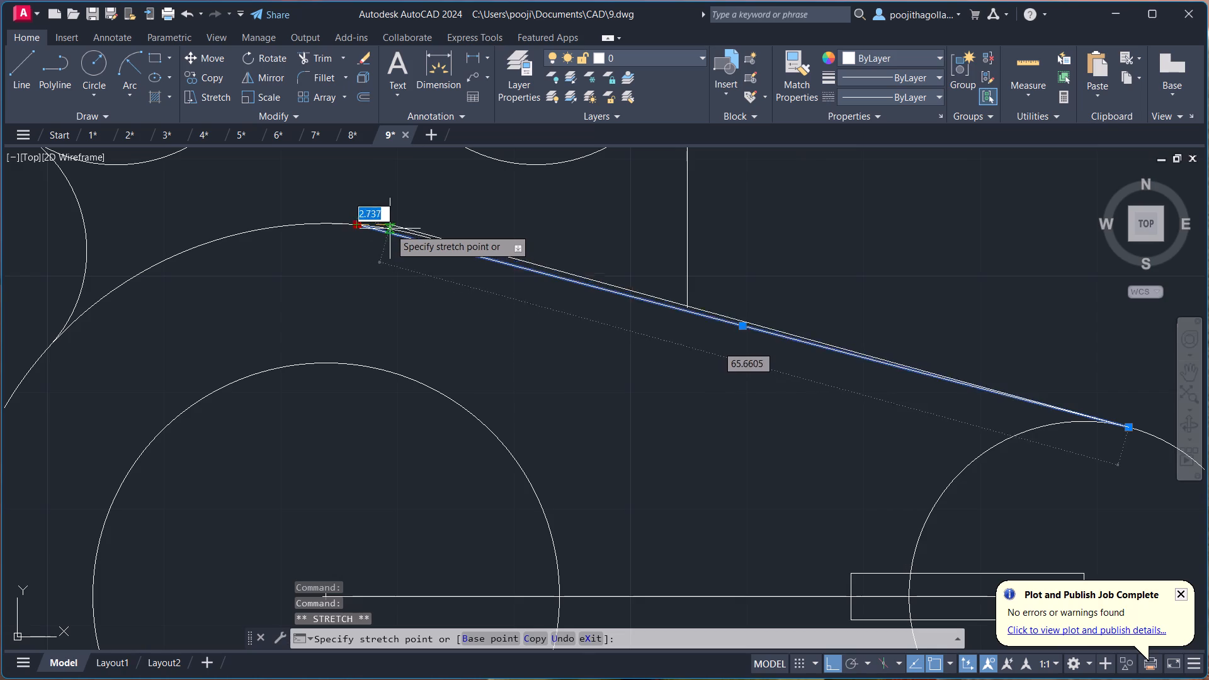
pyautogui.scroll(2, 394, 231)
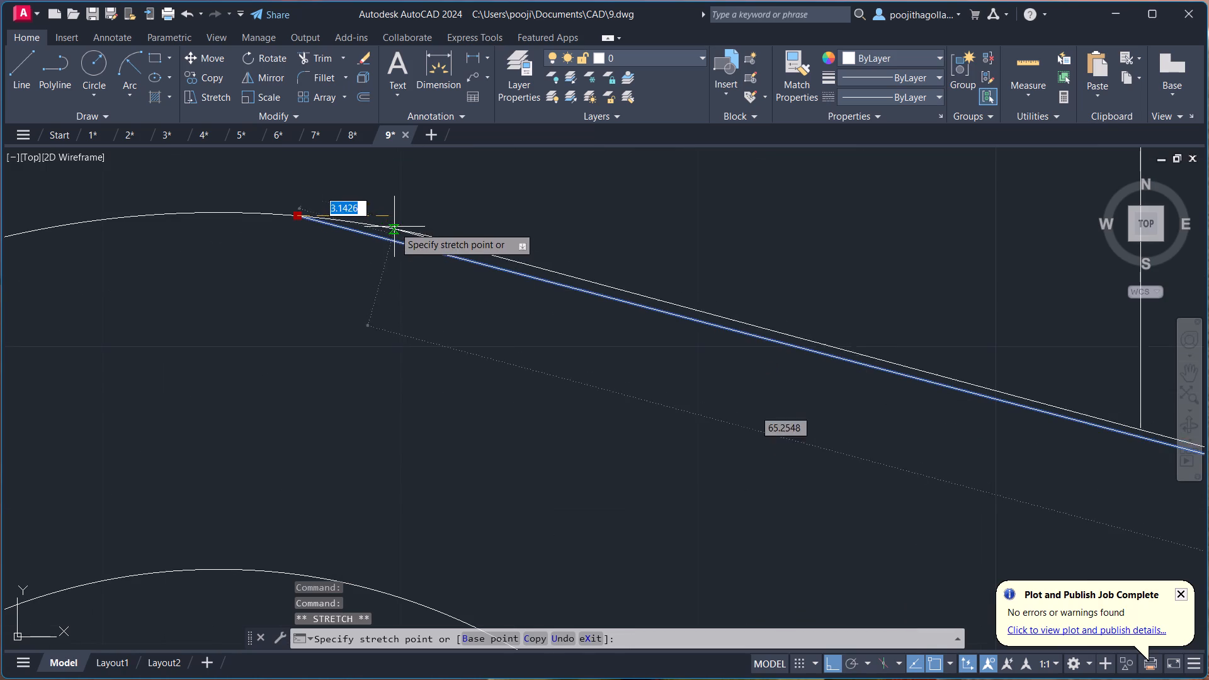
pyautogui.click(394, 227)
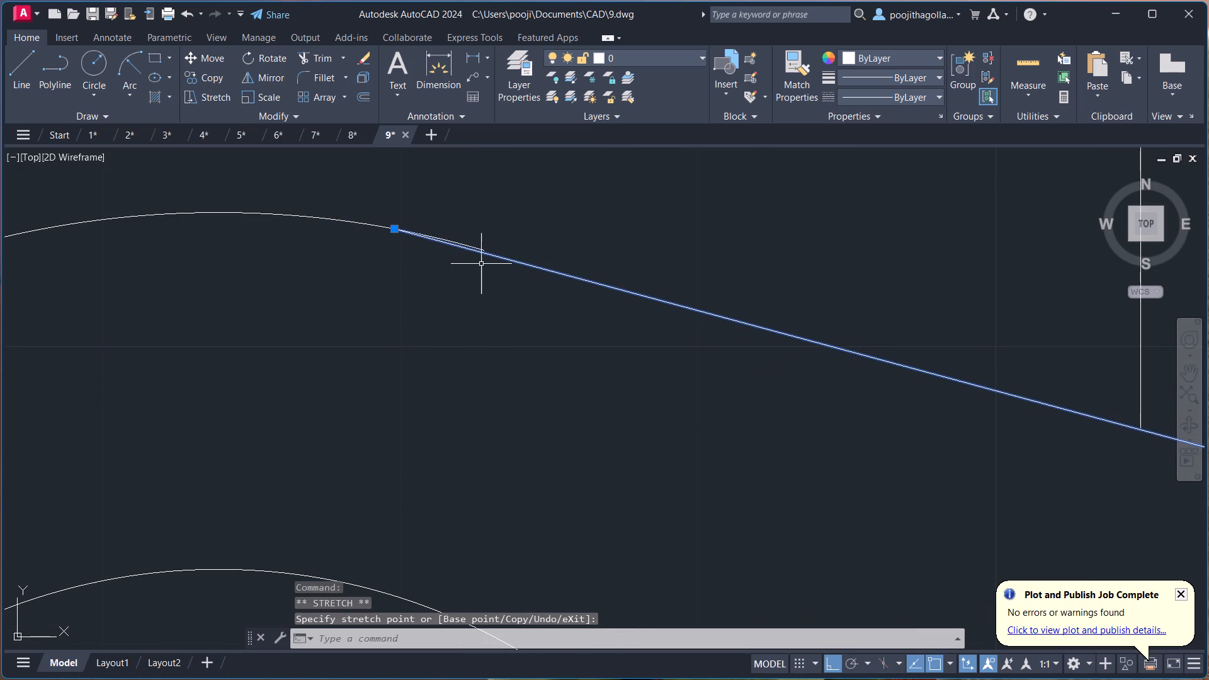
pyautogui.scroll(-2, 525, 322)
pyautogui.moveTo(599, 360); pyautogui.dragTo(553, 300, button='middle')
pyautogui.scroll(-1, 553, 300)
pyautogui.moveTo(555, 300); pyautogui.dragTo(511, 330, button='middle')
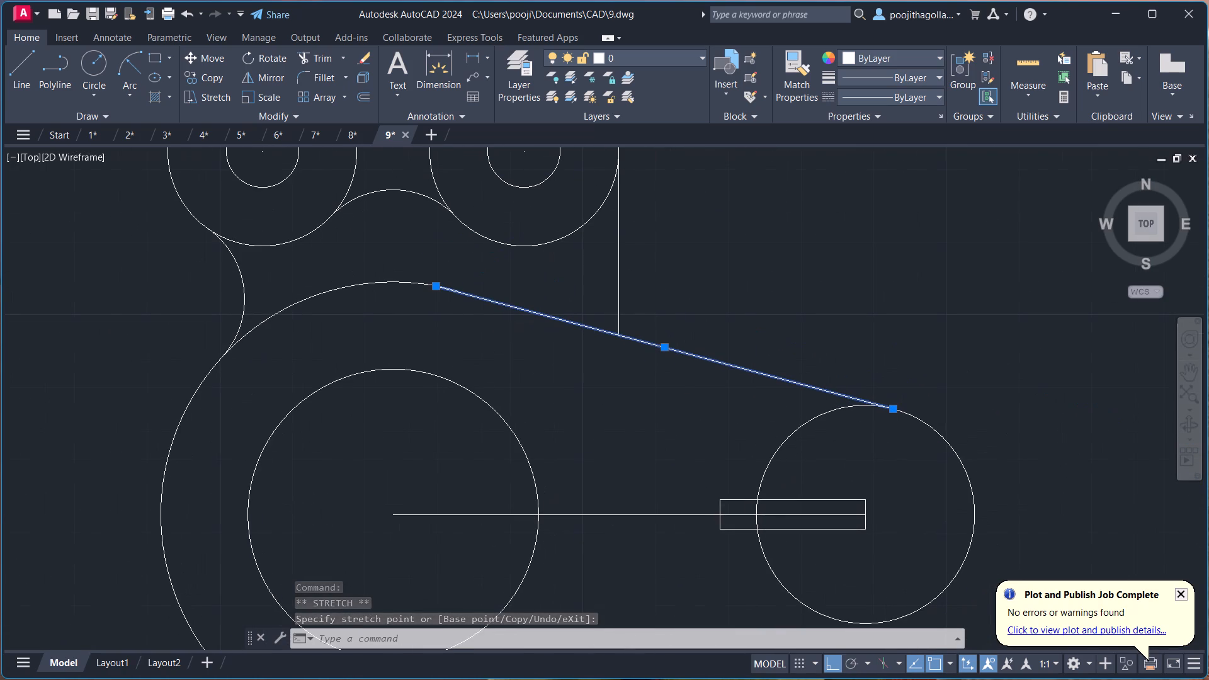
pyautogui.click(519, 288)
pyautogui.click(485, 343)
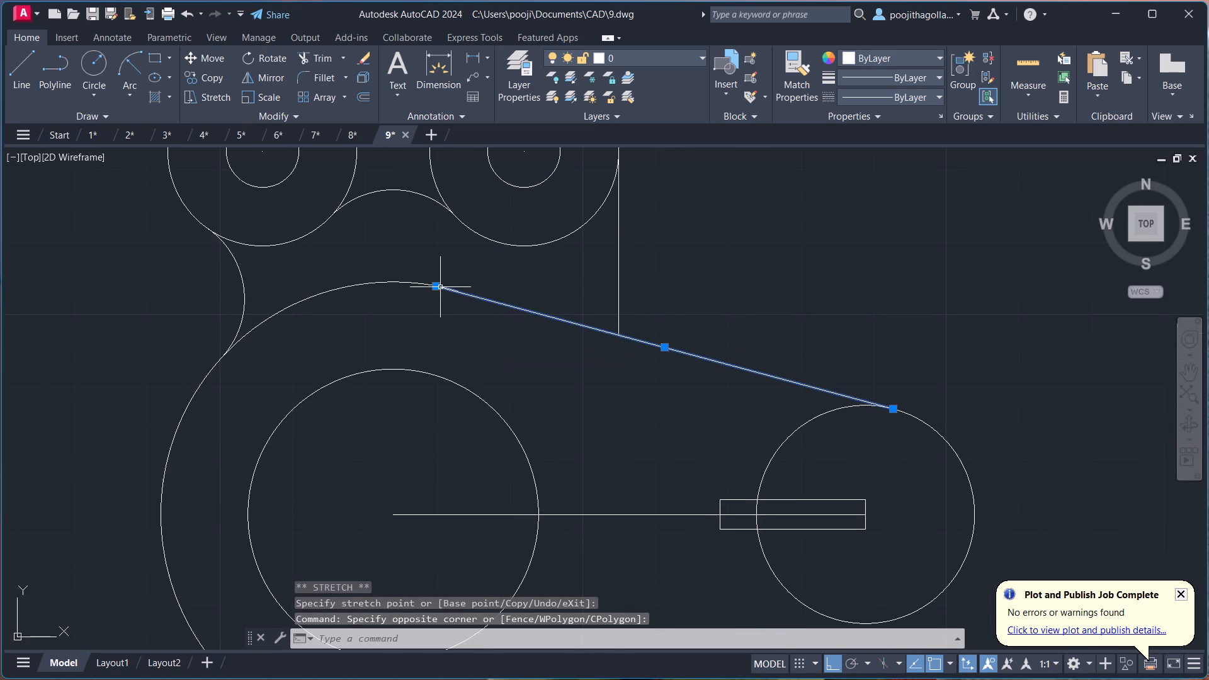
pyautogui.click(436, 286)
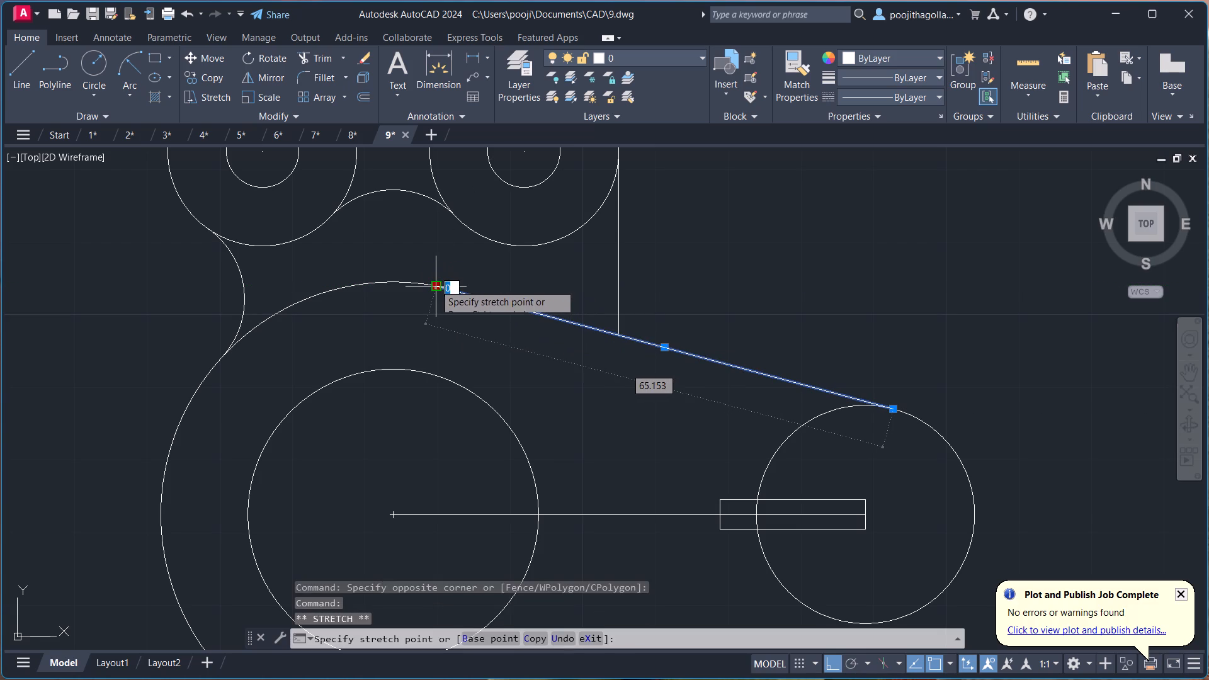
pyautogui.press('Escape')
# Trim the short overshoot of the radius 32 arc past the upper sloped line's start point.
pyautogui.scroll(-1, 465, 331)
pyautogui.moveTo(476, 344); pyautogui.dragTo(453, 305, button='middle')
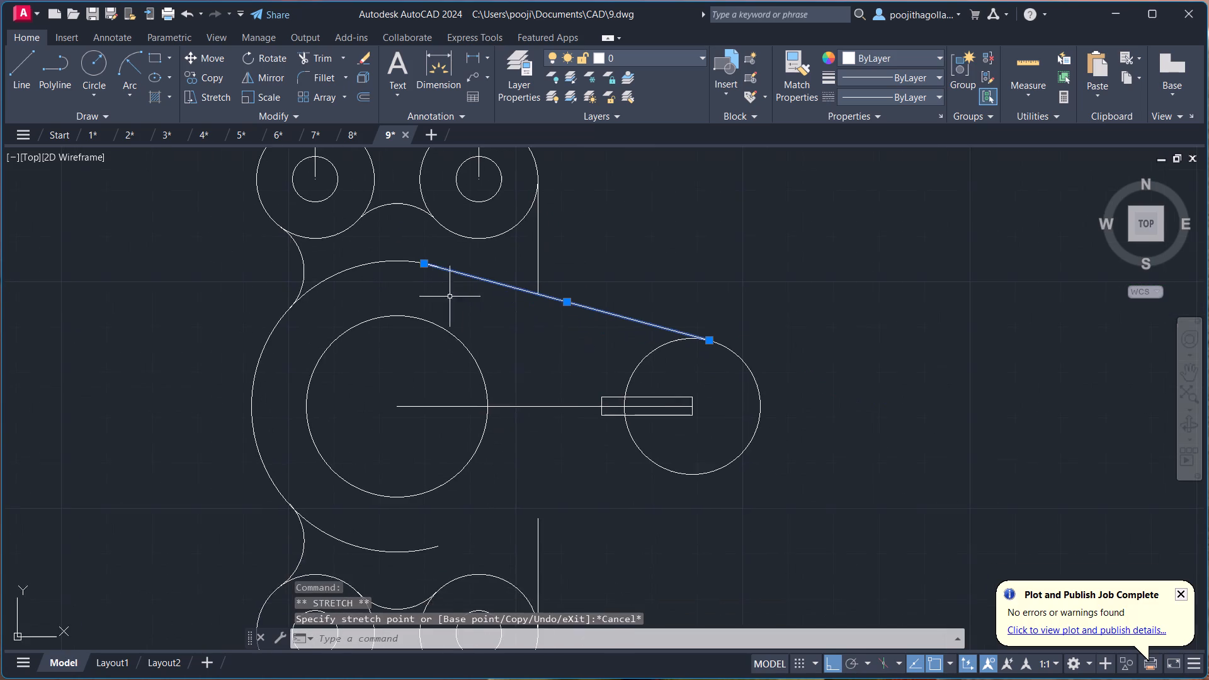
pyautogui.scroll(4, 449, 292)
pyautogui.moveTo(452, 302); pyautogui.dragTo(464, 467, button='middle')
pyautogui.scroll(1, 464, 467)
pyautogui.moveTo(355, 341); pyautogui.dragTo(478, 615, button='middle')
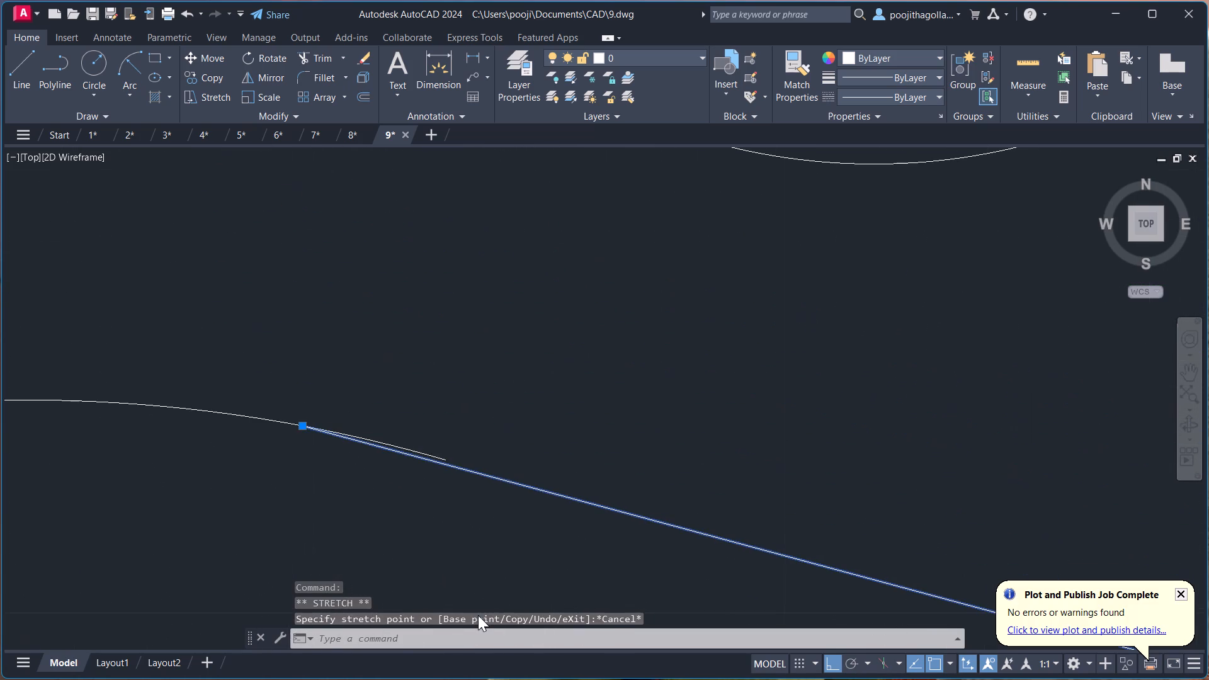
pyautogui.press('Escape')
pyautogui.scroll(2, 433, 492)
pyautogui.moveTo(425, 513); pyautogui.dragTo(401, 478, button='middle')
pyautogui.write('tr')
pyautogui.press('Return')
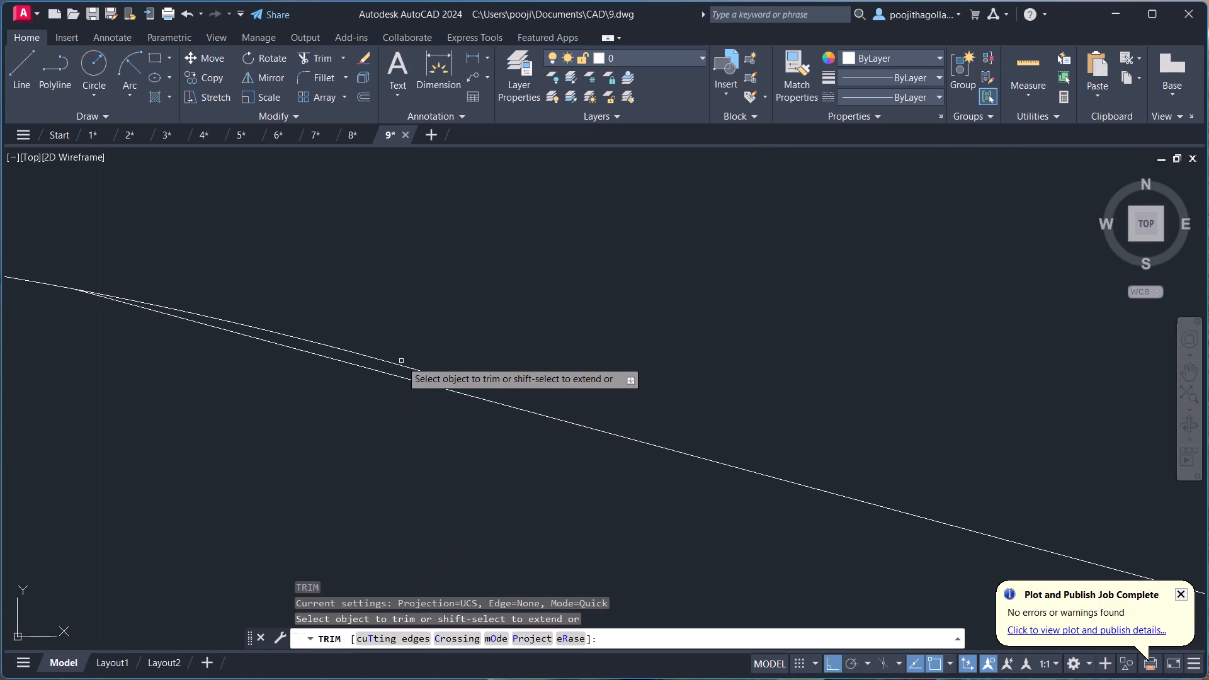
pyautogui.click(400, 365)
pyautogui.scroll(-6, 400, 374)
pyautogui.moveTo(474, 521); pyautogui.dragTo(317, 275, button='middle')
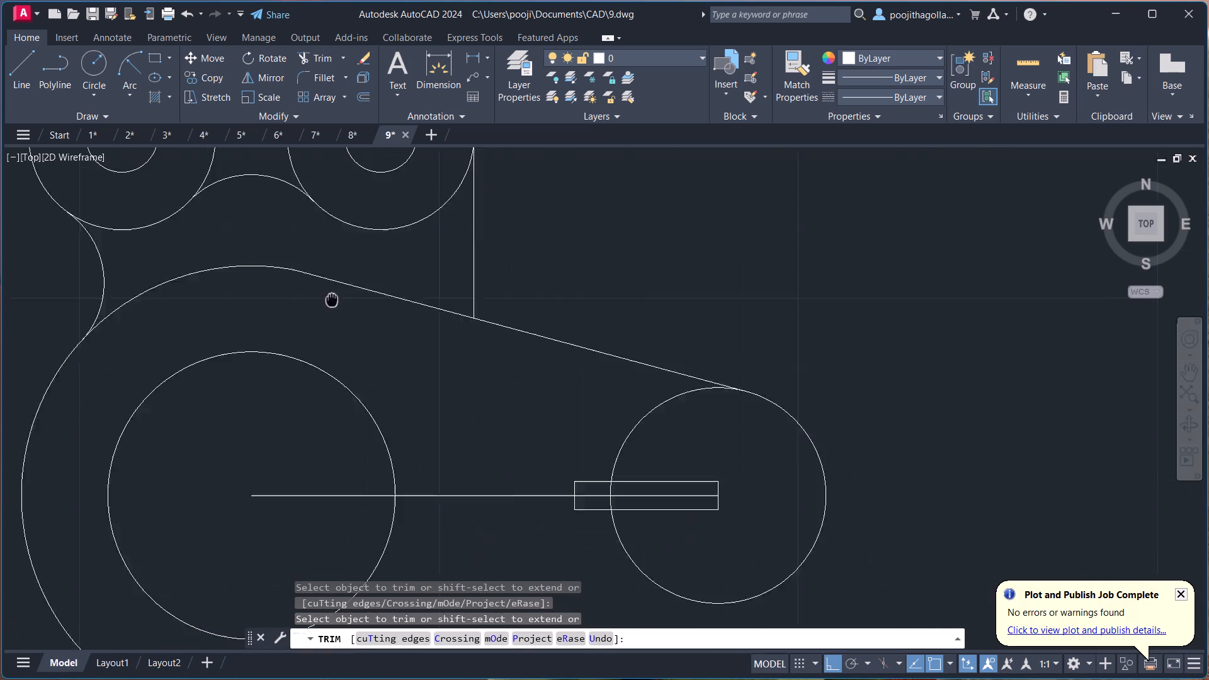
pyautogui.moveTo(317, 275); pyautogui.dragTo(294, 241, button='middle')
pyautogui.scroll(-2, 357, 296)
pyautogui.press('Escape')
# Mirror the upper sloped line about the horizontal centre line, keeping the source line.
pyautogui.click(446, 260)
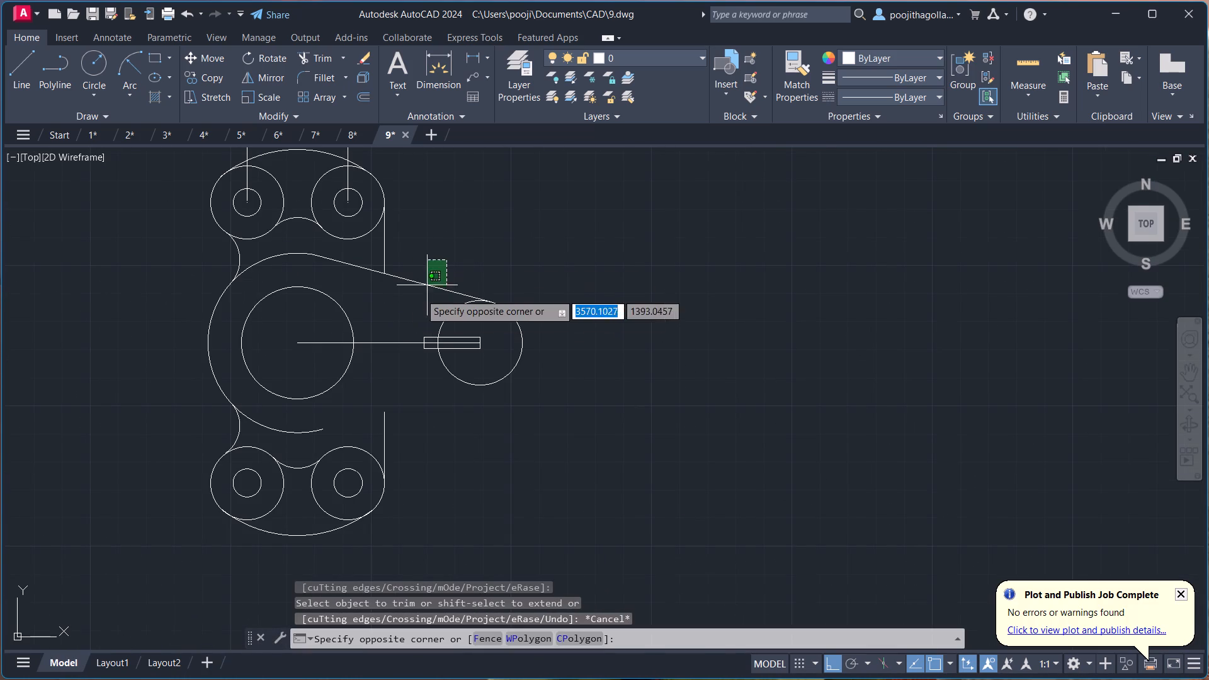
pyautogui.click(410, 303)
pyautogui.press('m')
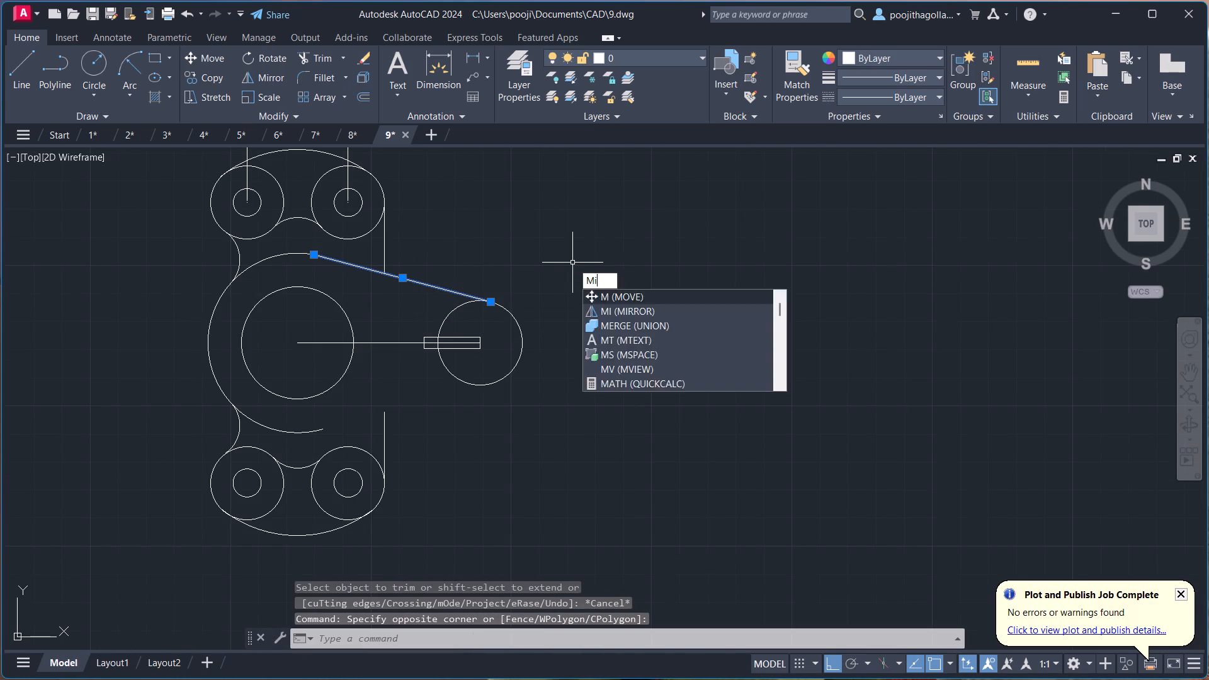
pyautogui.press('i')
pyautogui.press('Return')
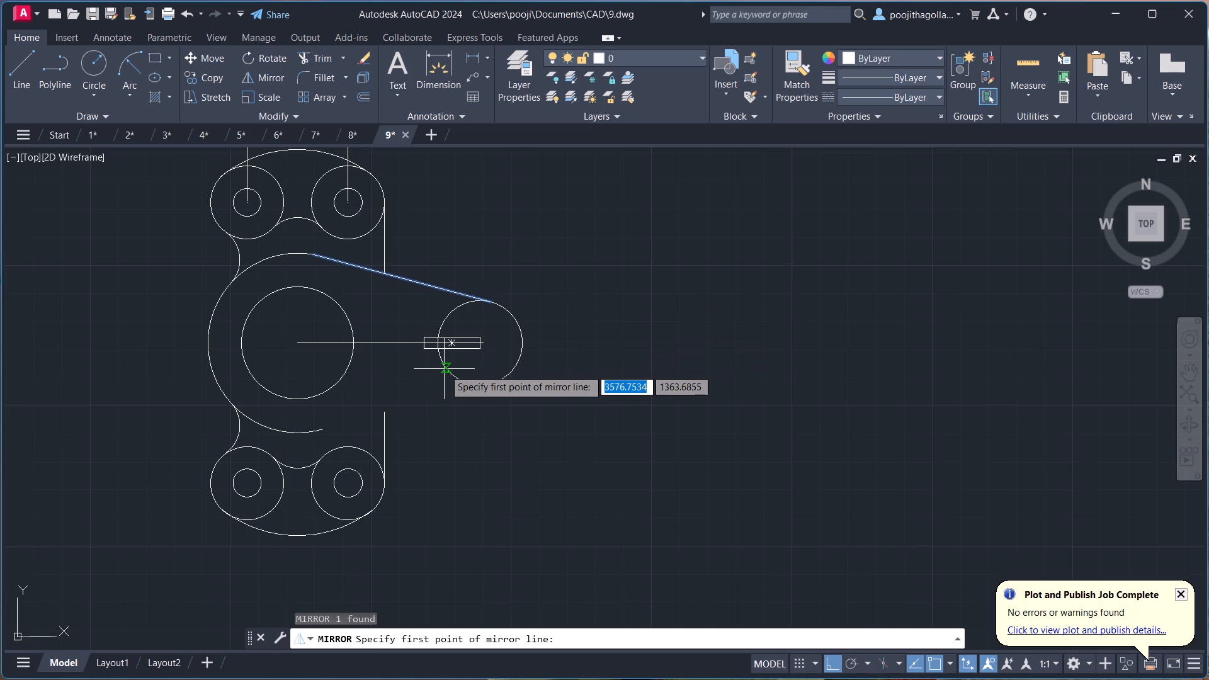
pyautogui.click(298, 346)
pyautogui.scroll(3, 457, 348)
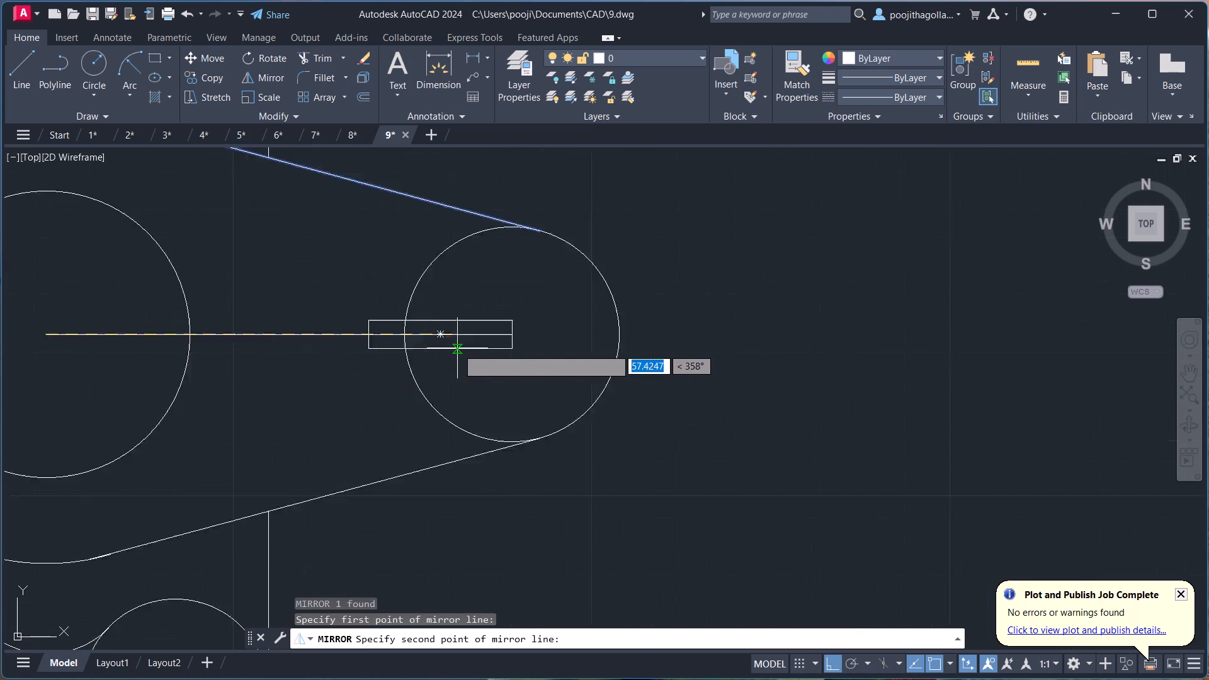
pyautogui.click(545, 329)
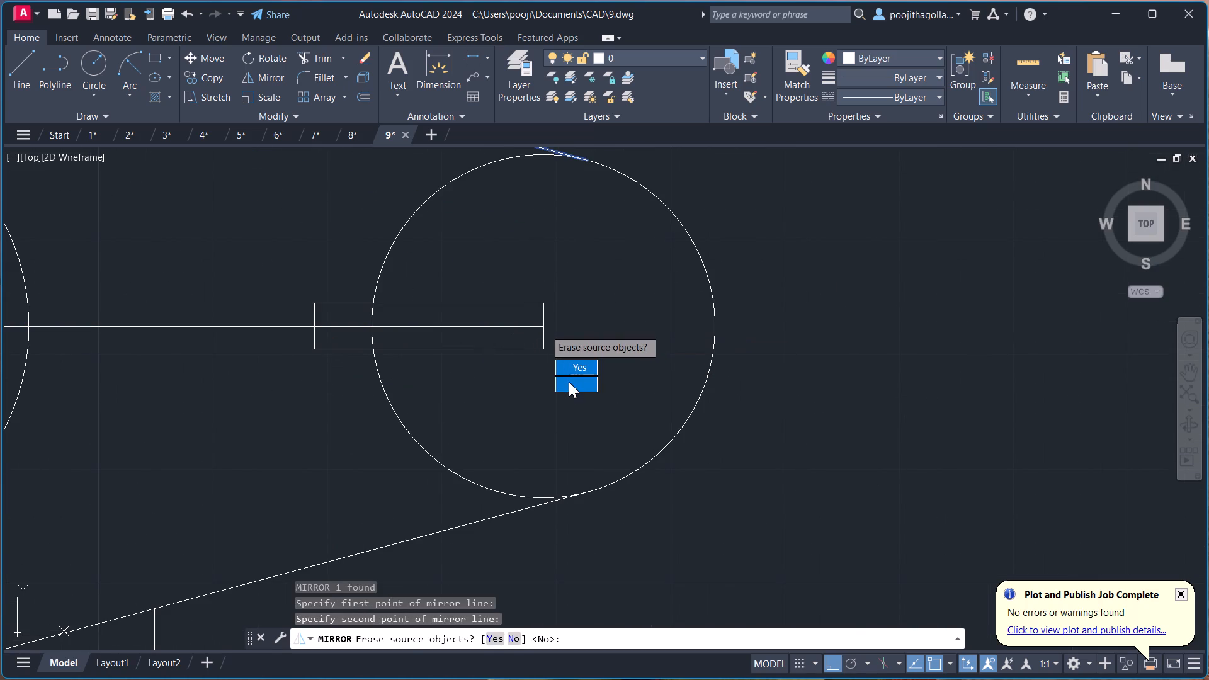
pyautogui.moveTo(569, 382); pyautogui.dragTo(545, 329)
# Trim the inner side of the radius 15 circle between the sloped lines, including the pieces inside the 20 by 4 rectangle.
pyautogui.scroll(-2, 545, 332)
pyautogui.write('tr')
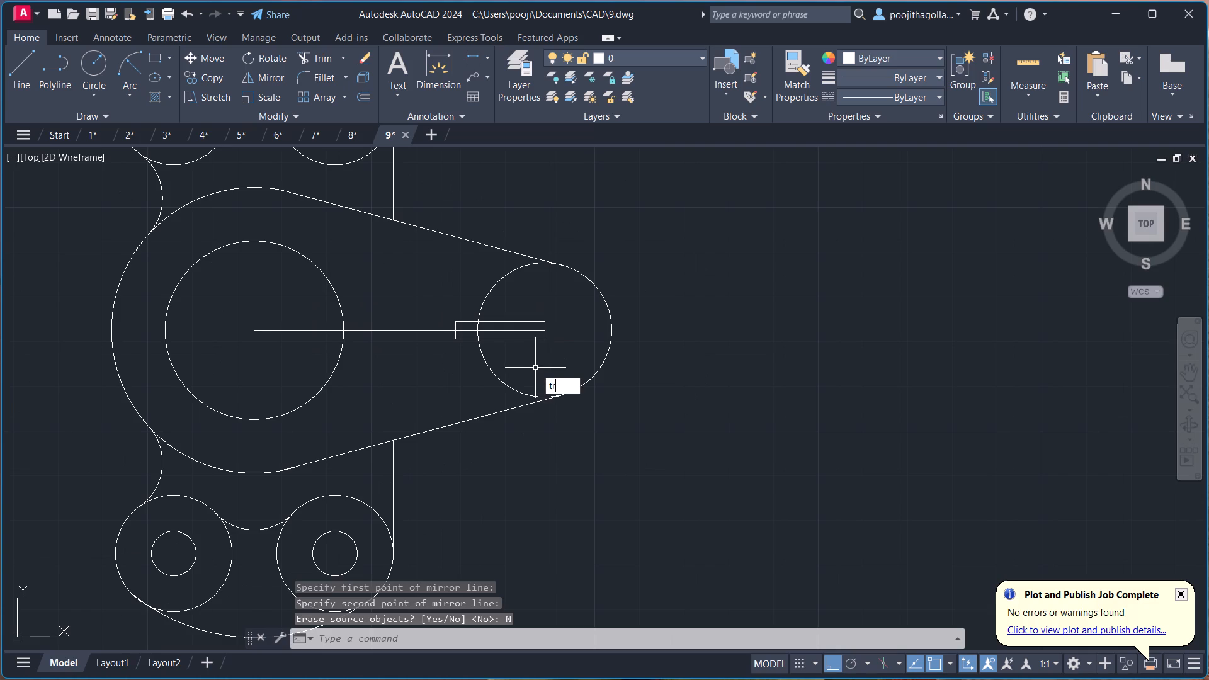
pyautogui.press('Return')
pyautogui.click(492, 372)
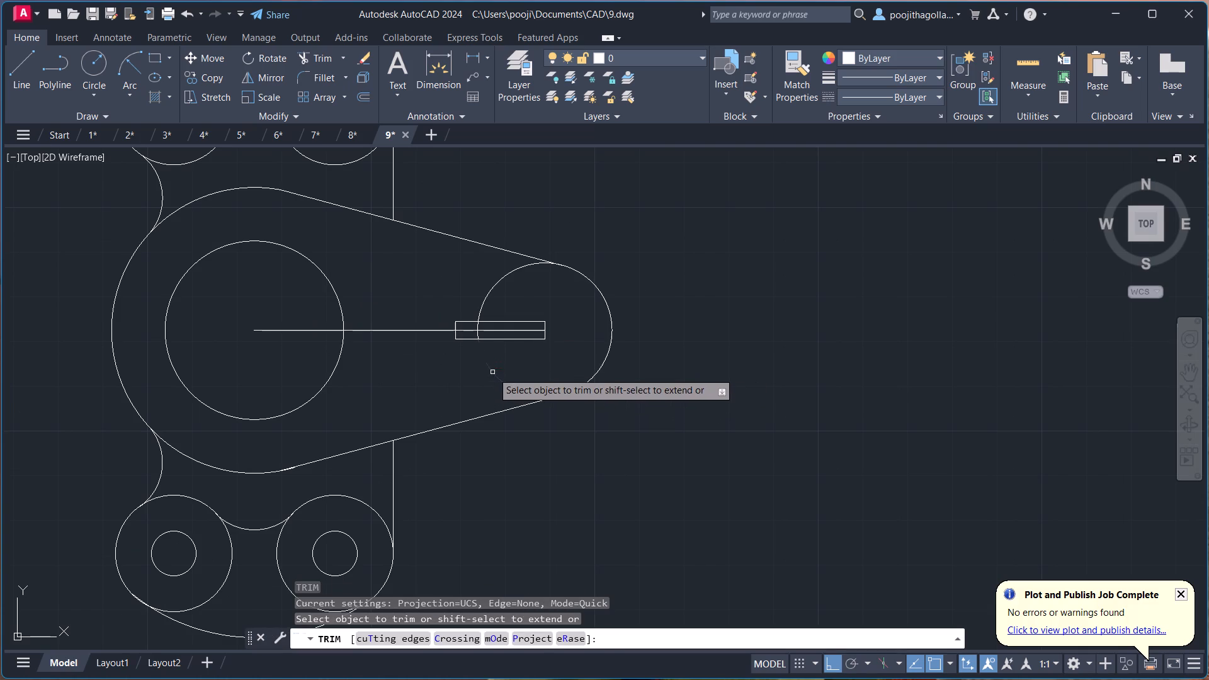
pyautogui.click(491, 288)
pyautogui.scroll(3, 488, 299)
pyautogui.click(438, 408)
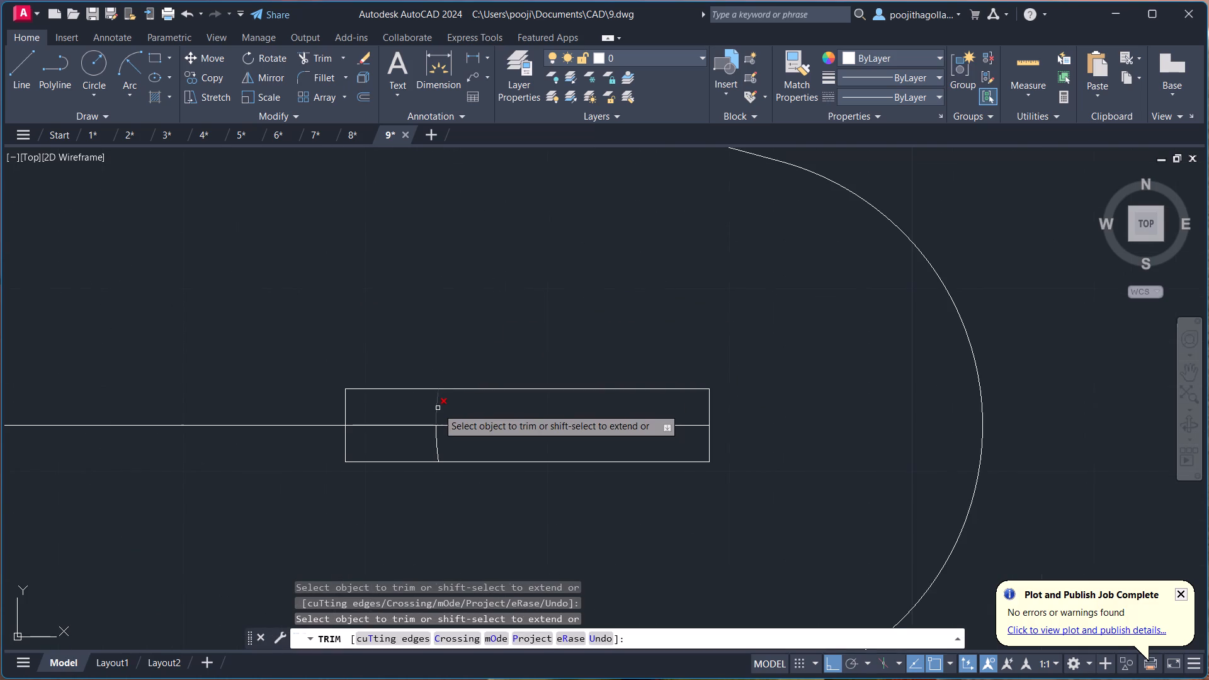
pyautogui.click(438, 447)
pyautogui.press('Escape')
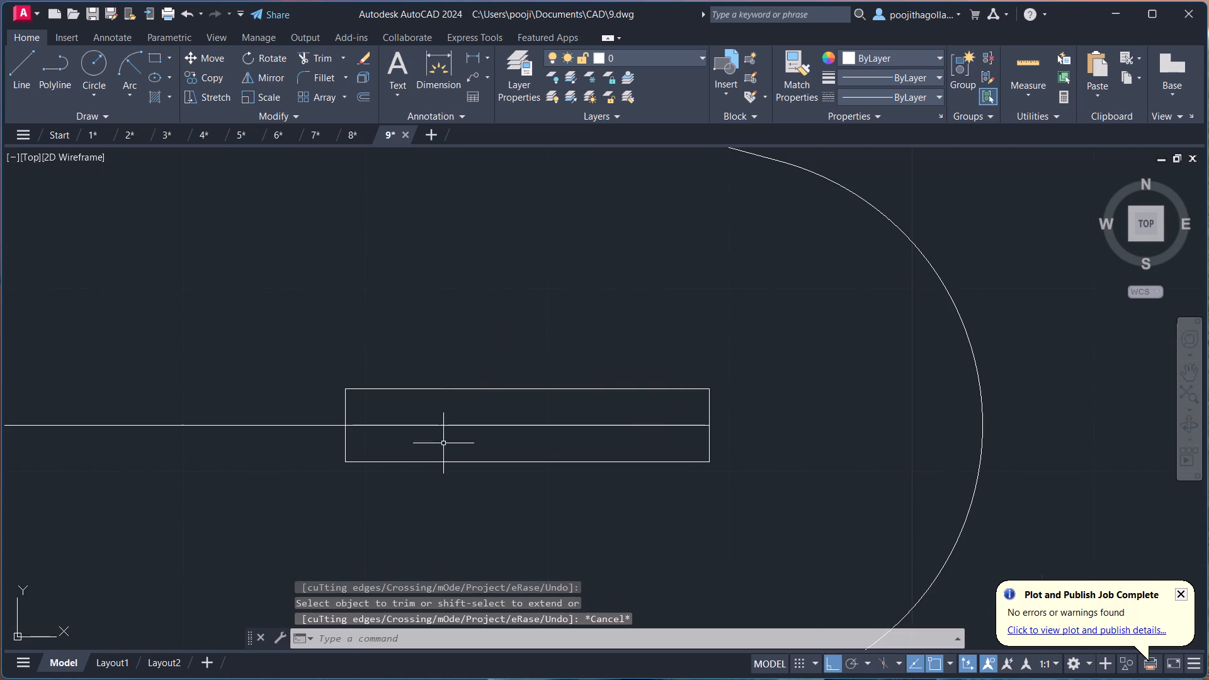
# Erase the 65 long centre line between the large circle's centre and the rounded end.
pyautogui.scroll(-3, 450, 438)
pyautogui.moveTo(462, 458); pyautogui.dragTo(506, 411, button='middle')
pyautogui.moveTo(412, 370); pyautogui.dragTo(413, 395)
pyautogui.click(396, 420)
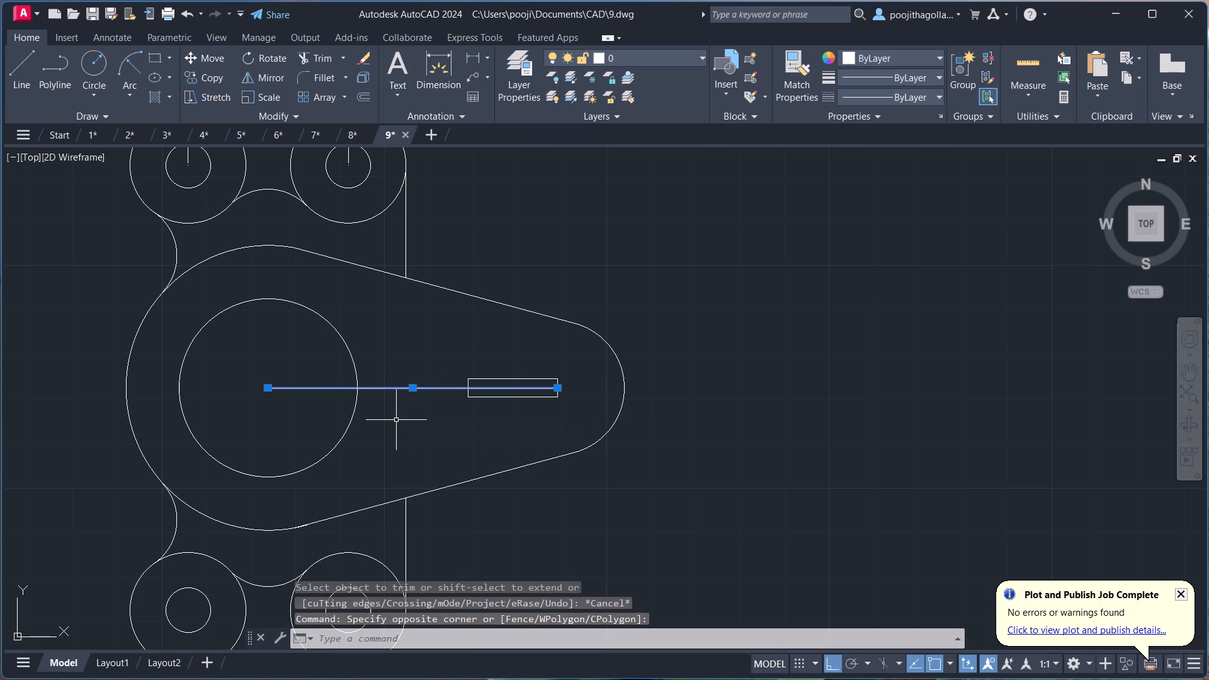
pyautogui.press('Delete')
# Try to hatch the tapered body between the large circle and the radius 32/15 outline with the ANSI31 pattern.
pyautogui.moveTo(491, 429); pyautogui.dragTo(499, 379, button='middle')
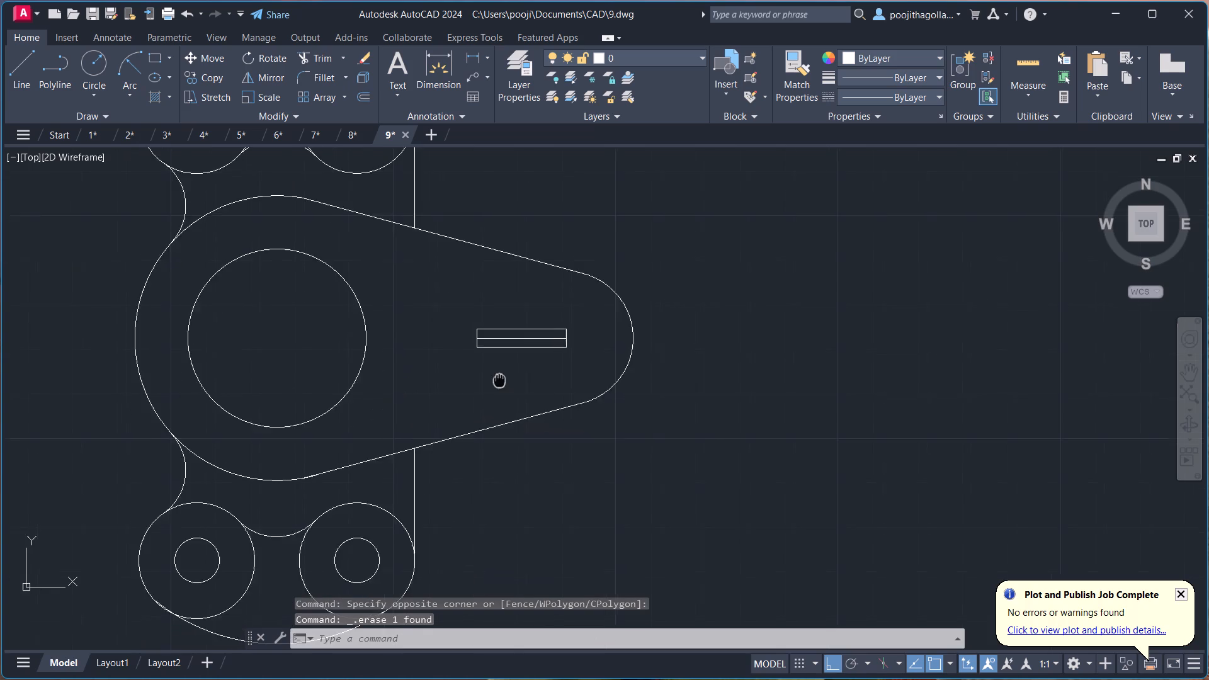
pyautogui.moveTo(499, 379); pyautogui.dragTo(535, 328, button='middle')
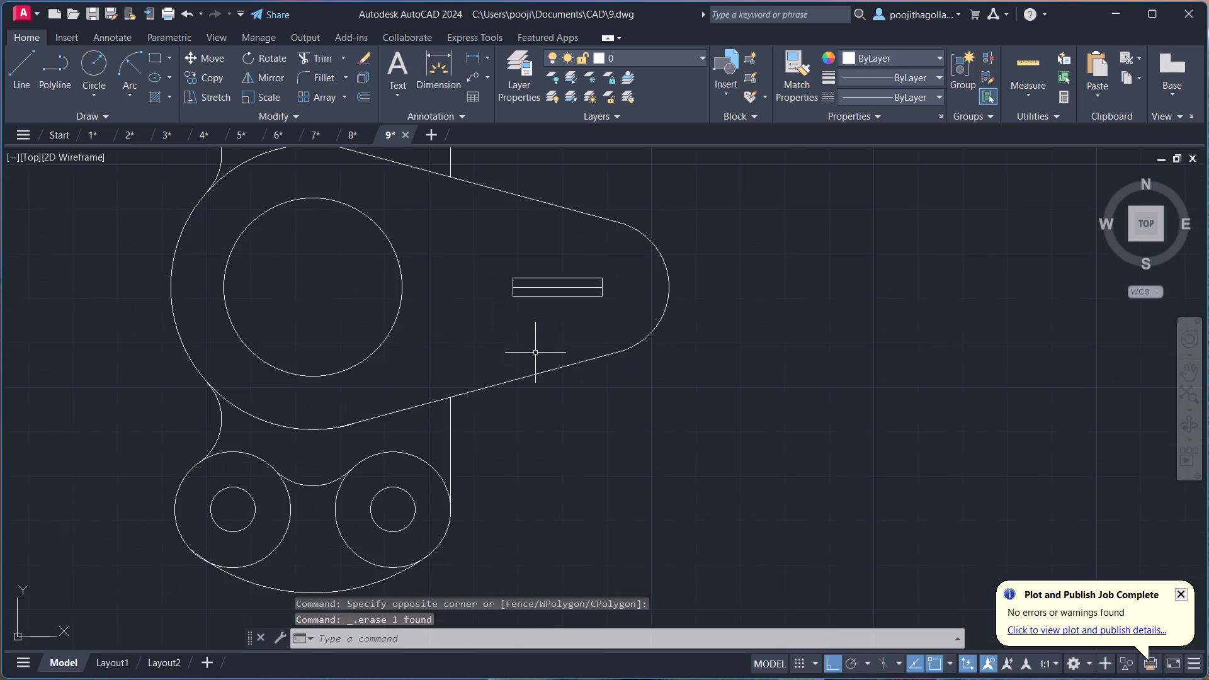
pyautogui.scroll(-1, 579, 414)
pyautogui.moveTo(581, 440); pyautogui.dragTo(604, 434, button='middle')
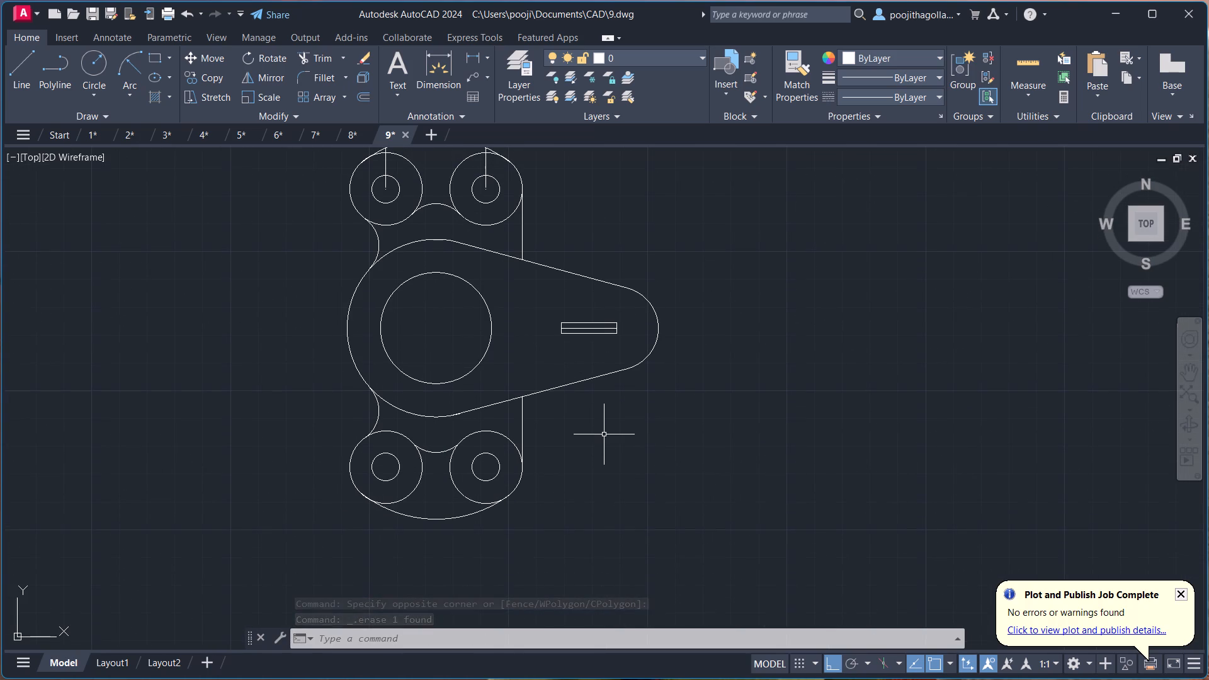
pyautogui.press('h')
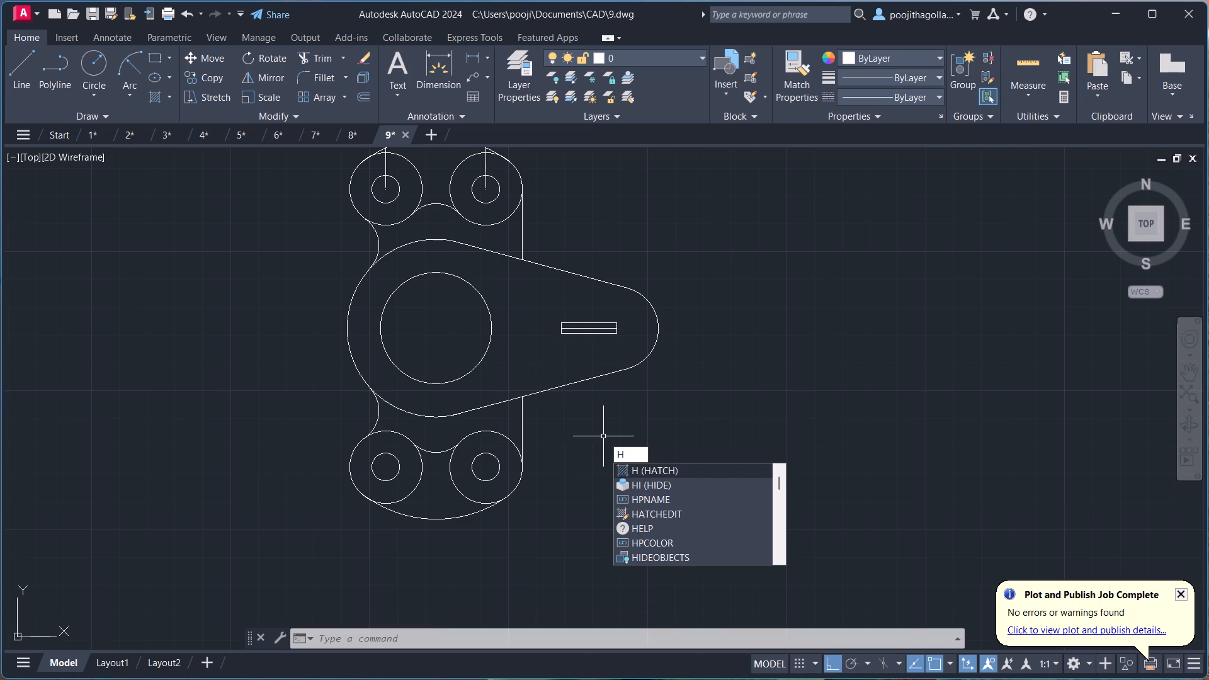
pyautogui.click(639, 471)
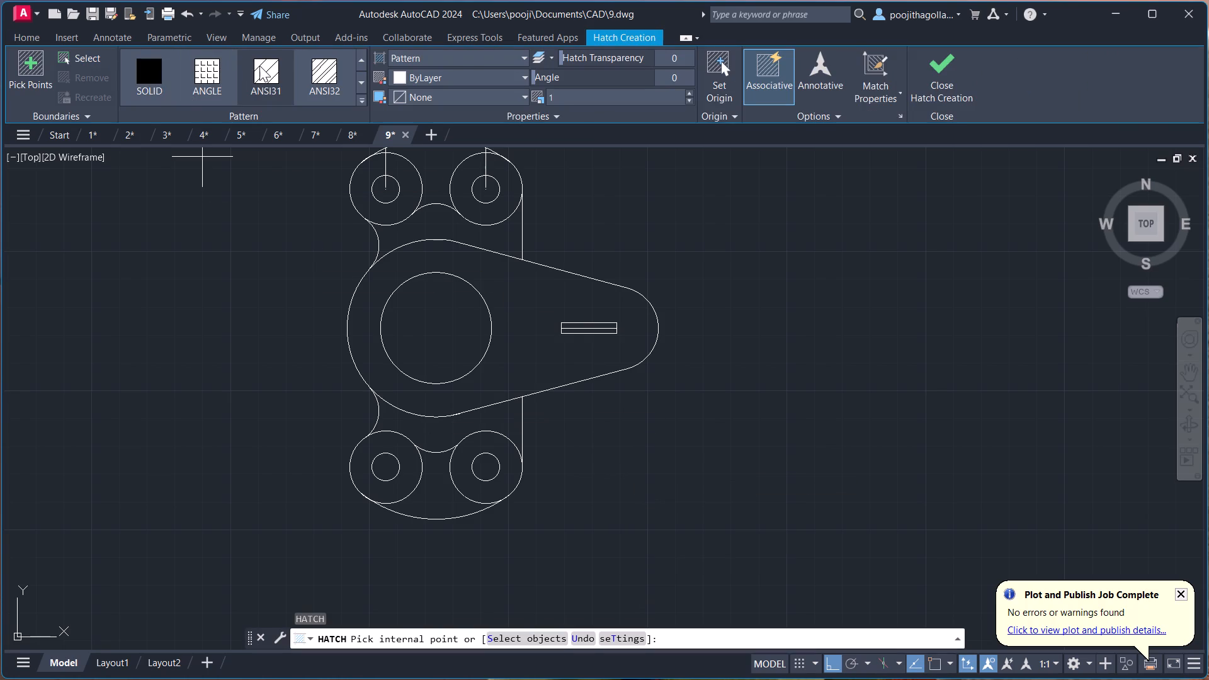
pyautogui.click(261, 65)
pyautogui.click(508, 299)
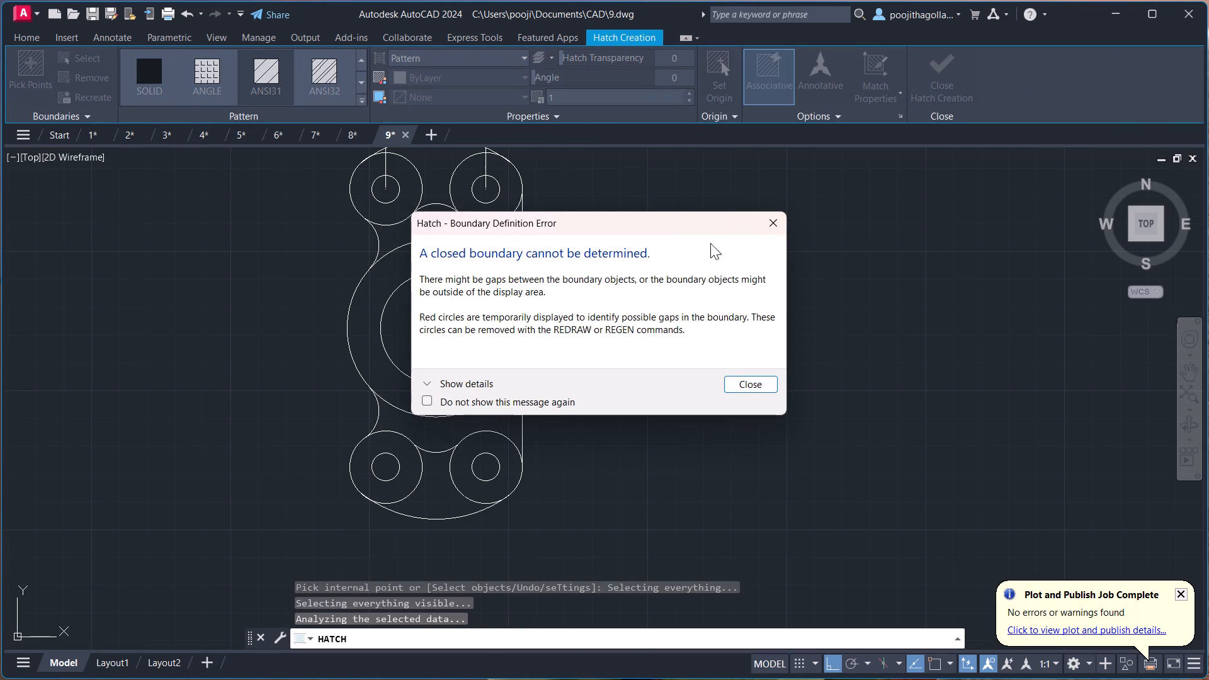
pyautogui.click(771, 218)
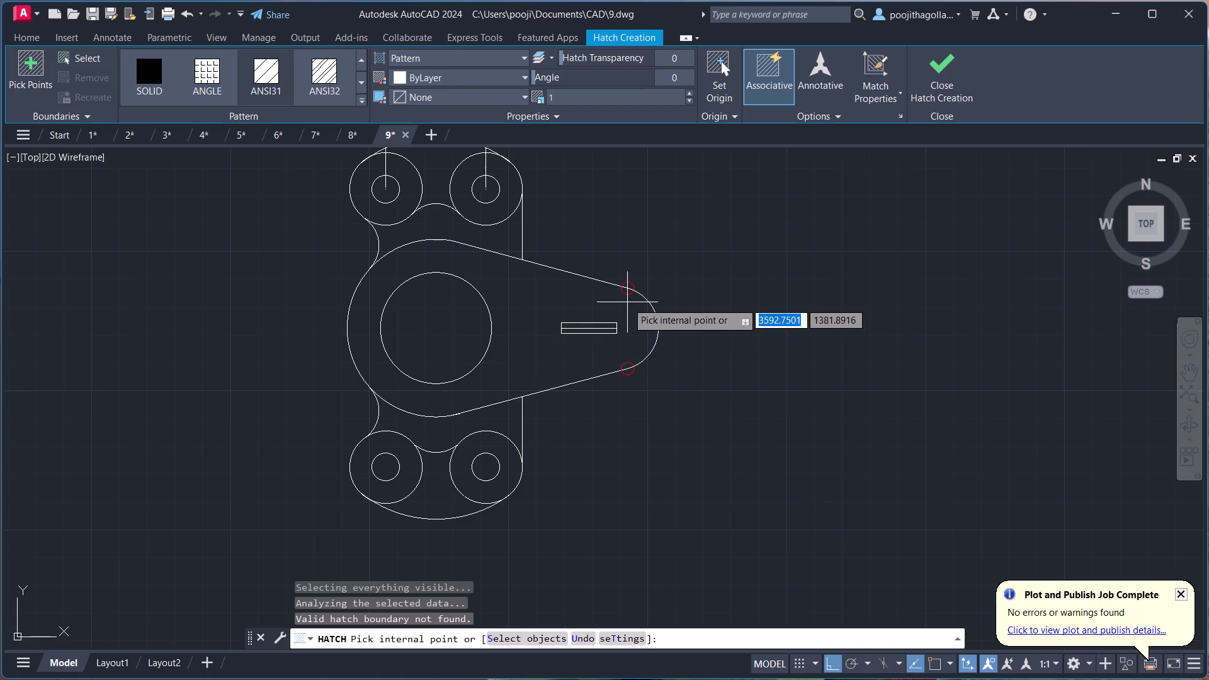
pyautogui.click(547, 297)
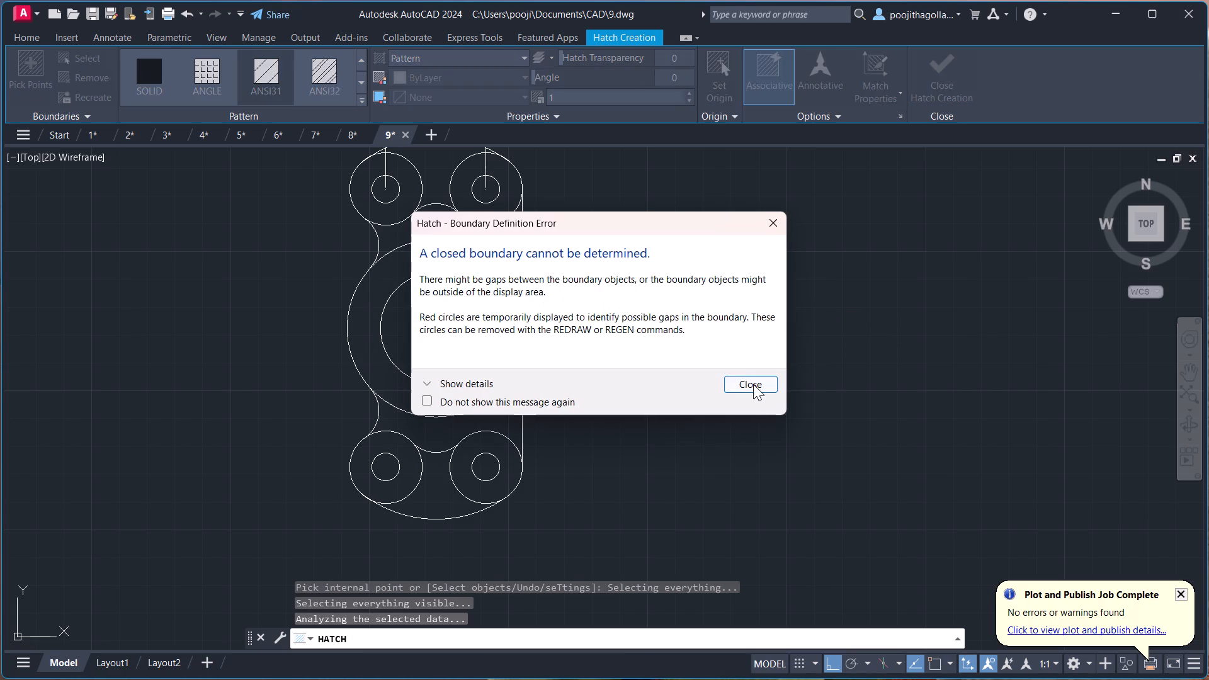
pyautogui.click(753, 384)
# Examine the marked gap where the upper sloped line meets the radius 15 arc.
pyautogui.scroll(4, 611, 303)
pyautogui.scroll(2, 697, 218)
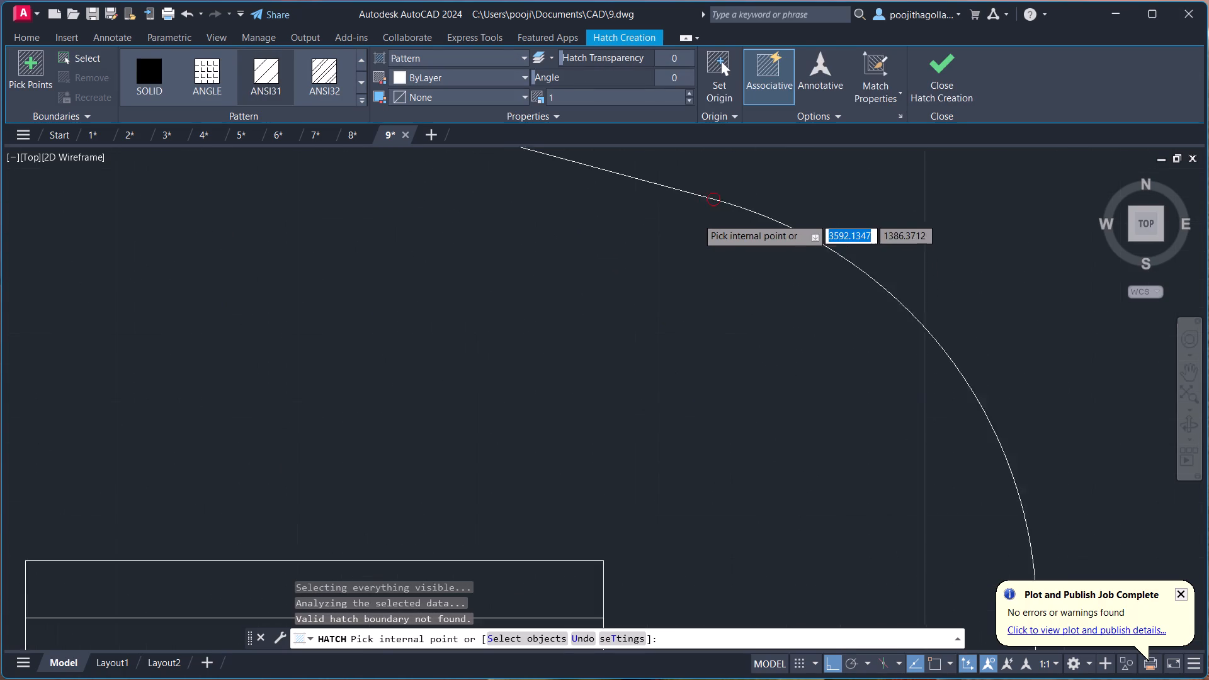
pyautogui.scroll(1, 697, 218)
pyautogui.moveTo(747, 213); pyautogui.dragTo(630, 365, button='middle')
pyautogui.scroll(4, 614, 309)
pyautogui.scroll(-2, 652, 369)
pyautogui.scroll(1, 650, 371)
pyautogui.scroll(-3, 650, 371)
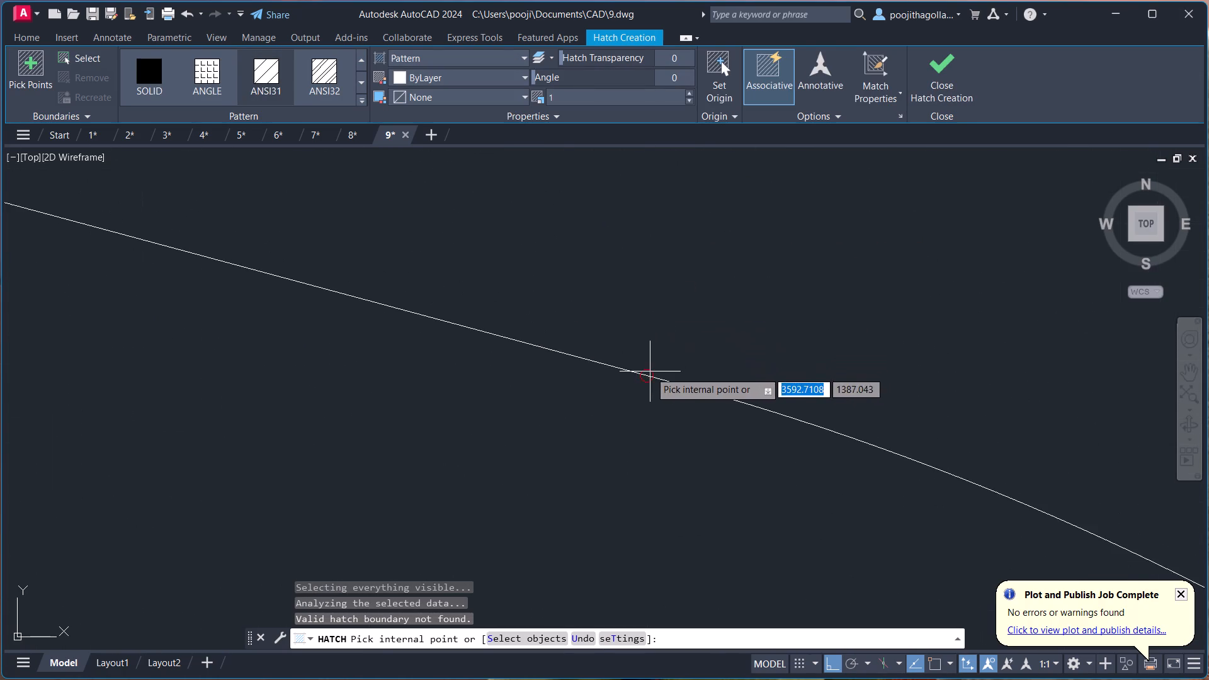
pyautogui.scroll(-6, 650, 371)
pyautogui.scroll(1, 643, 399)
pyautogui.scroll(-2, 643, 399)
# Leave the hatch and examine the marked gap where the lower sloped line meets the radius 15 arc.
pyautogui.moveTo(637, 436); pyautogui.dragTo(587, 217, button='middle')
pyautogui.scroll(3, 587, 376)
pyautogui.scroll(-1, 587, 376)
pyautogui.press('Escape')
pyautogui.press('Escape')
pyautogui.press('Escape')
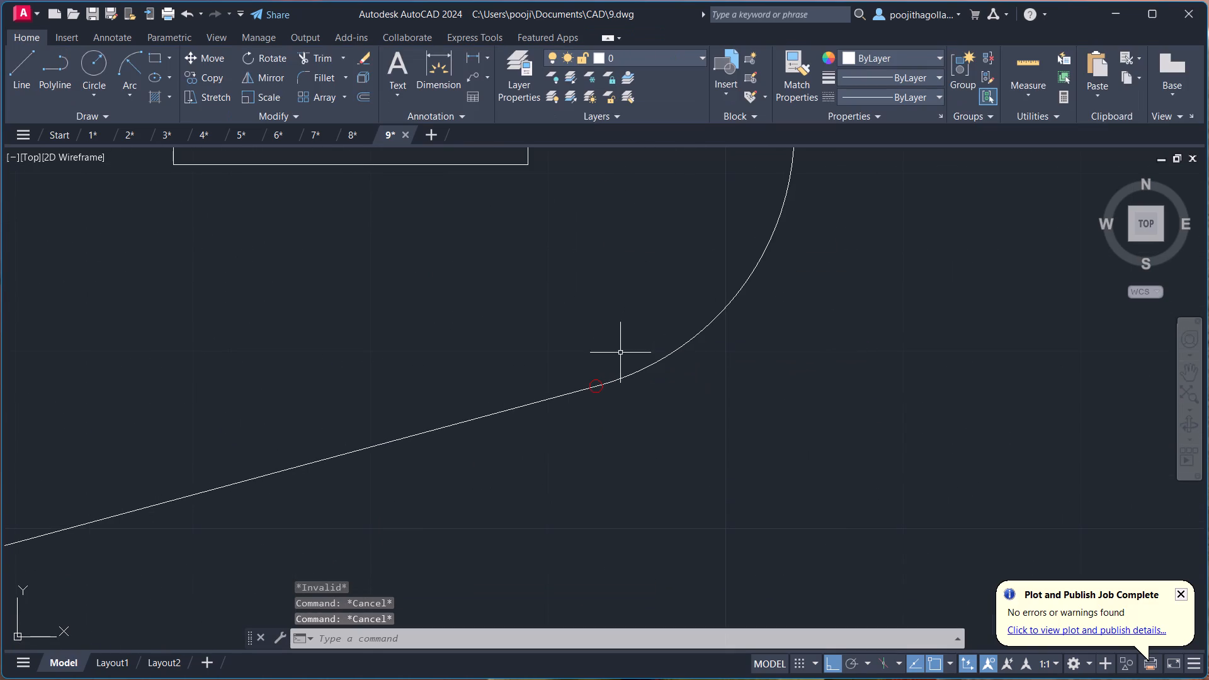
pyautogui.press('Escape')
pyautogui.scroll(5, 599, 378)
pyautogui.scroll(4, 520, 470)
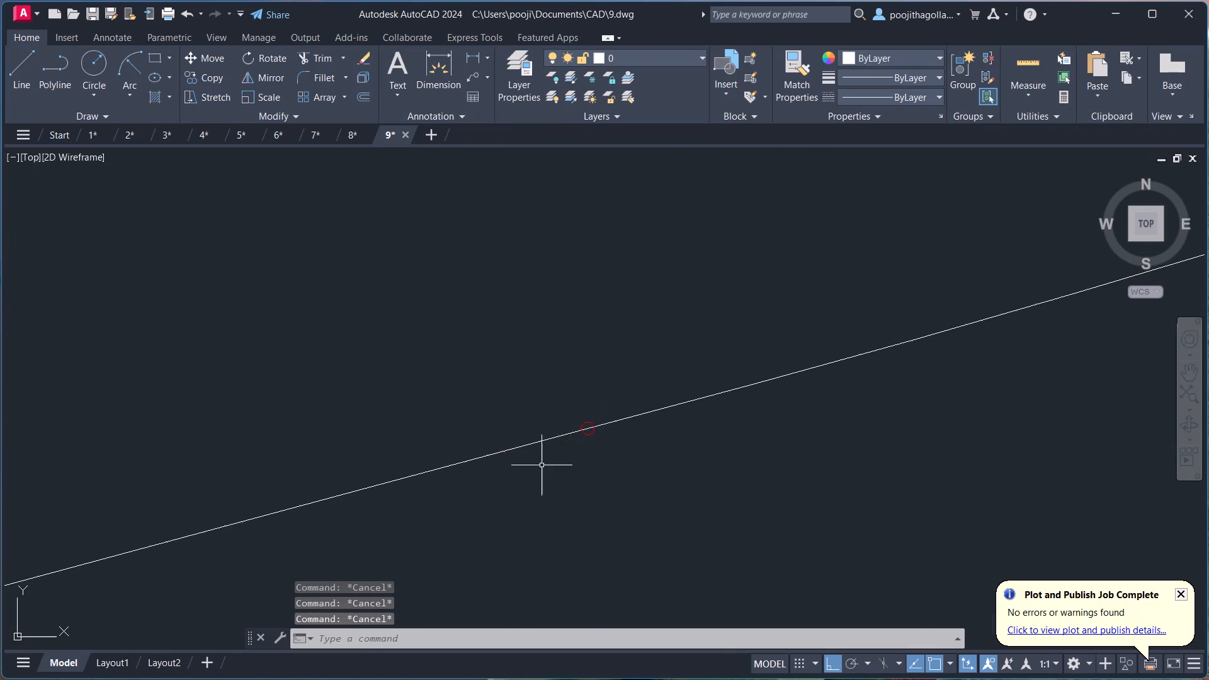
pyautogui.scroll(7, 578, 433)
pyautogui.scroll(2, 525, 409)
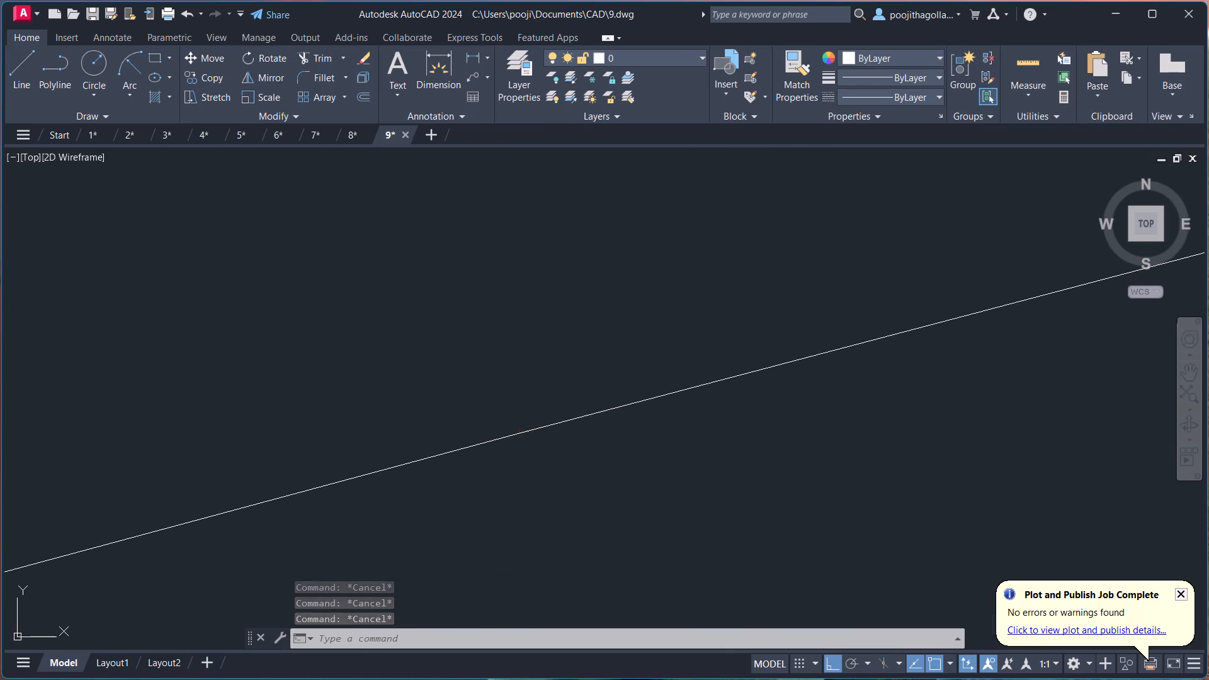
pyautogui.scroll(1, 525, 413)
pyautogui.scroll(-3, 548, 440)
pyautogui.scroll(1, 567, 432)
pyautogui.scroll(-7, 567, 433)
pyautogui.scroll(2, 572, 433)
pyautogui.scroll(-3, 572, 433)
pyautogui.scroll(2, 578, 422)
pyautogui.scroll(-12, 578, 422)
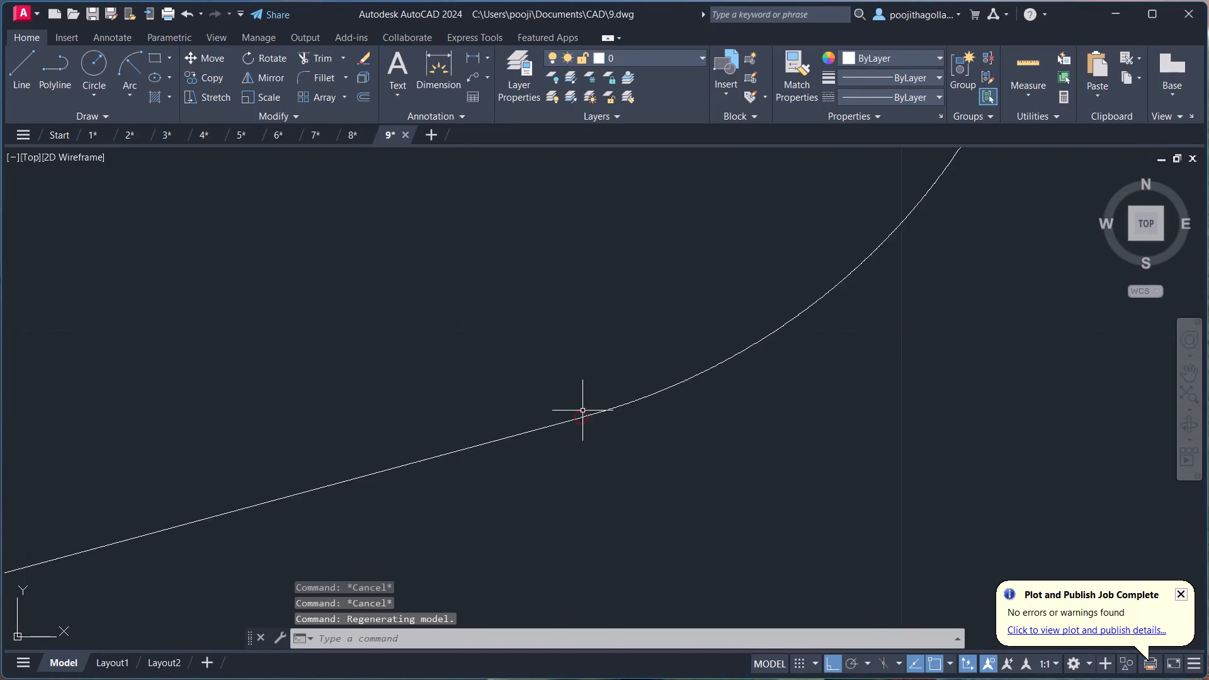
pyautogui.scroll(-2, 582, 411)
pyautogui.scroll(1, 582, 415)
pyautogui.scroll(-9, 582, 415)
pyautogui.middleClick(583, 408)
pyautogui.scroll(3, 583, 401)
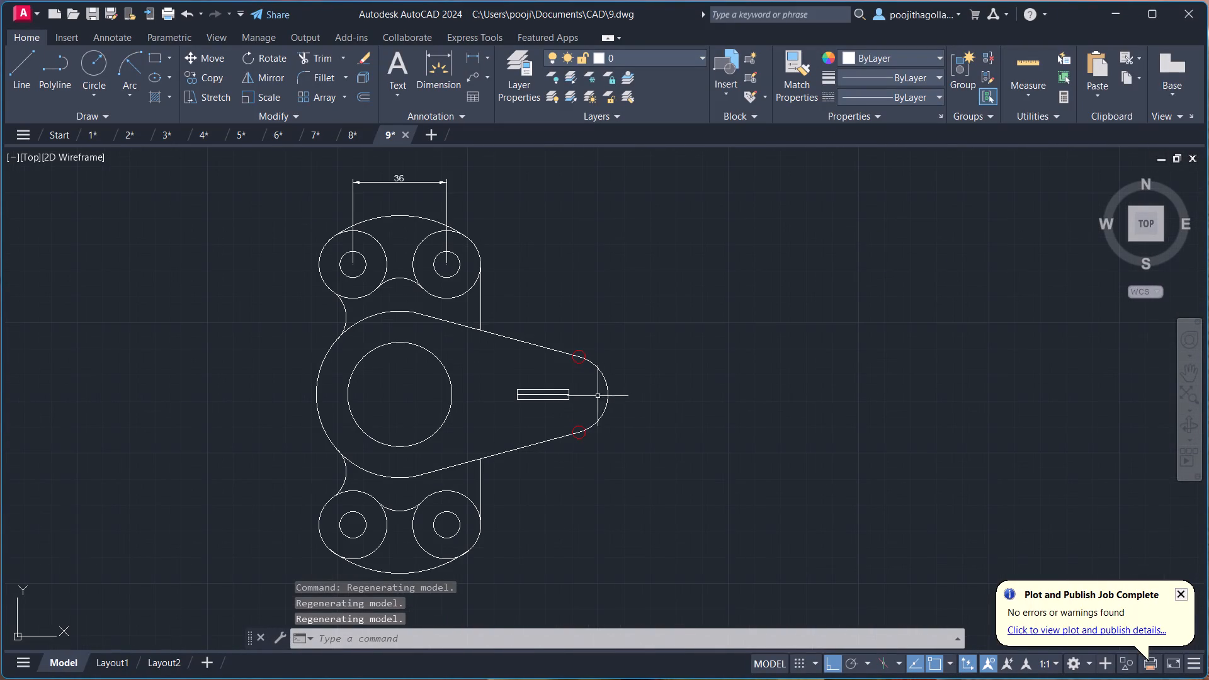
# Undo back through the hatch attempt and the erasing of the centre line.
pyautogui.hotkey('ctrl', 'z')
pyautogui.hotkey('ctrl', 'z')
pyautogui.hotkey('ctrl', 'z')
pyautogui.hotkey('ctrl', 'z')
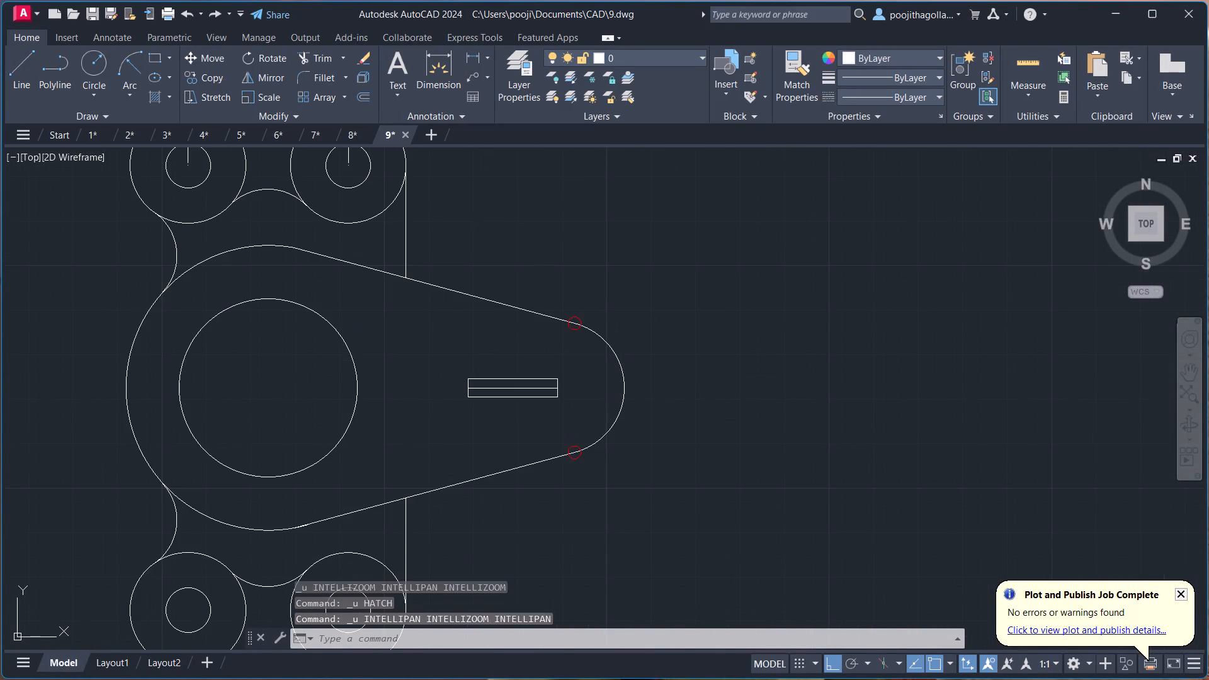
pyautogui.hotkey('ctrl', 'z')
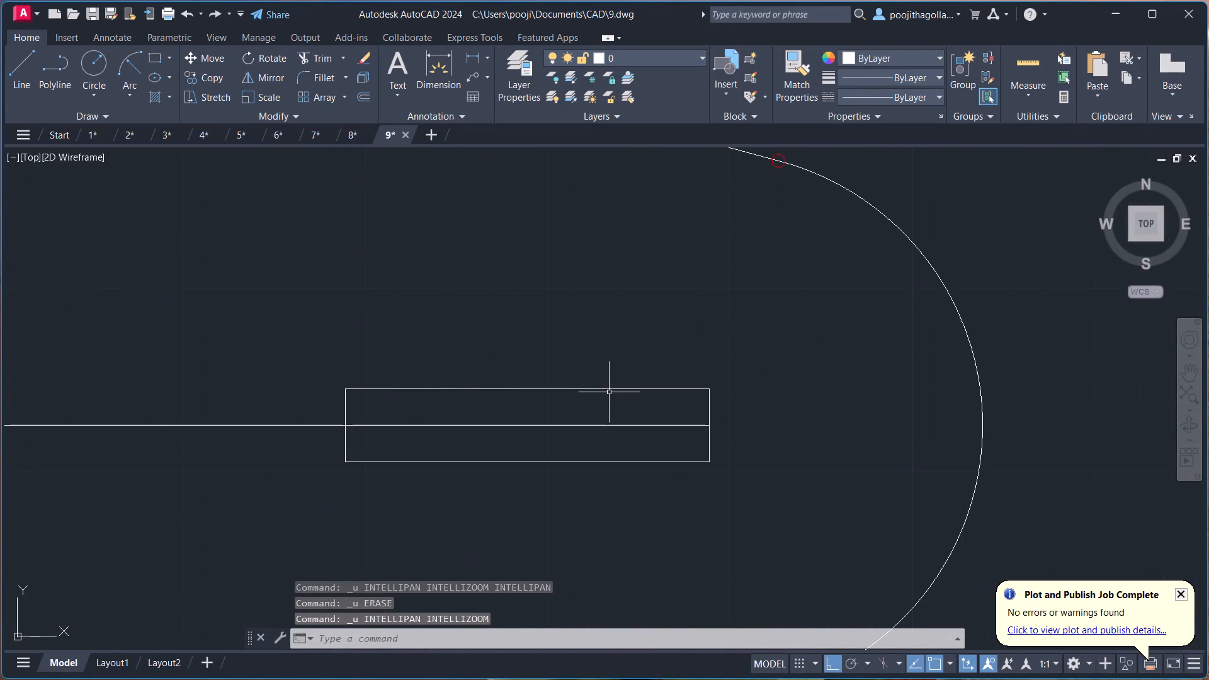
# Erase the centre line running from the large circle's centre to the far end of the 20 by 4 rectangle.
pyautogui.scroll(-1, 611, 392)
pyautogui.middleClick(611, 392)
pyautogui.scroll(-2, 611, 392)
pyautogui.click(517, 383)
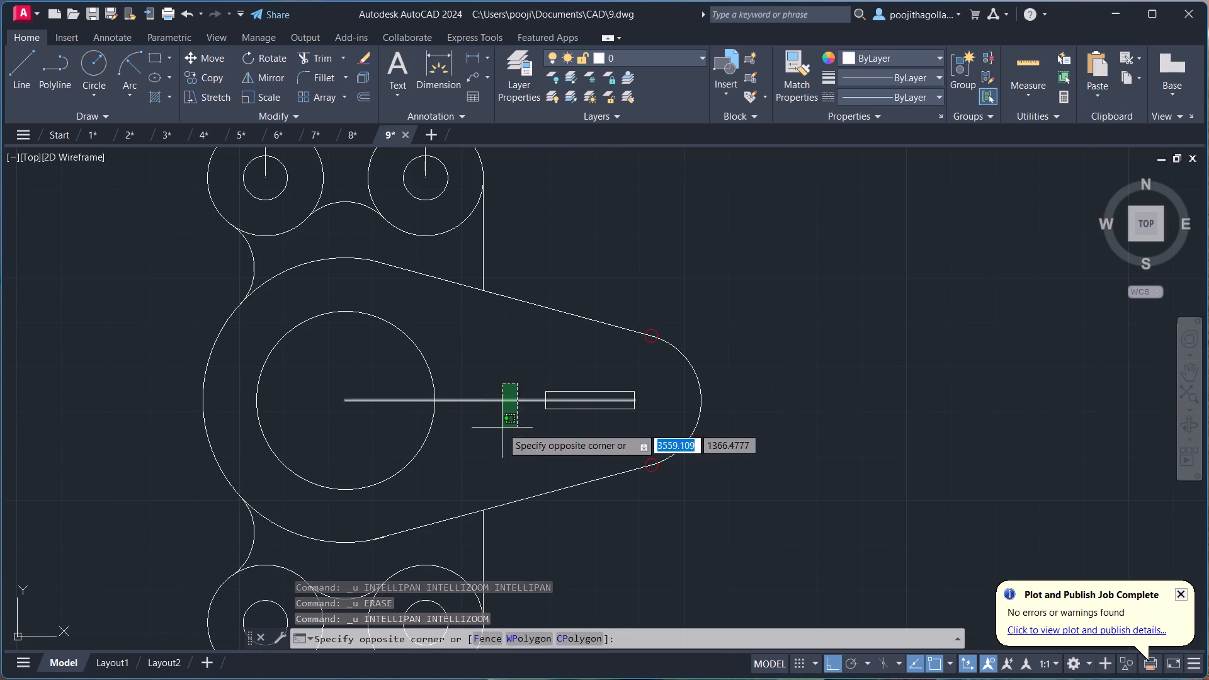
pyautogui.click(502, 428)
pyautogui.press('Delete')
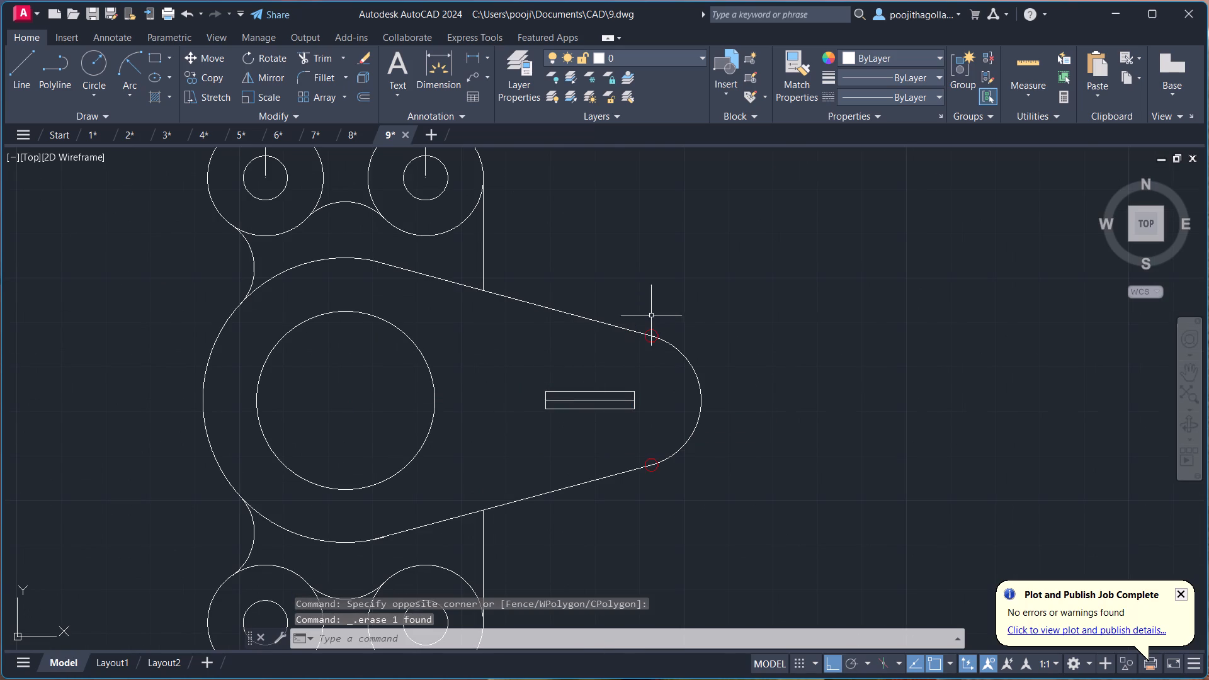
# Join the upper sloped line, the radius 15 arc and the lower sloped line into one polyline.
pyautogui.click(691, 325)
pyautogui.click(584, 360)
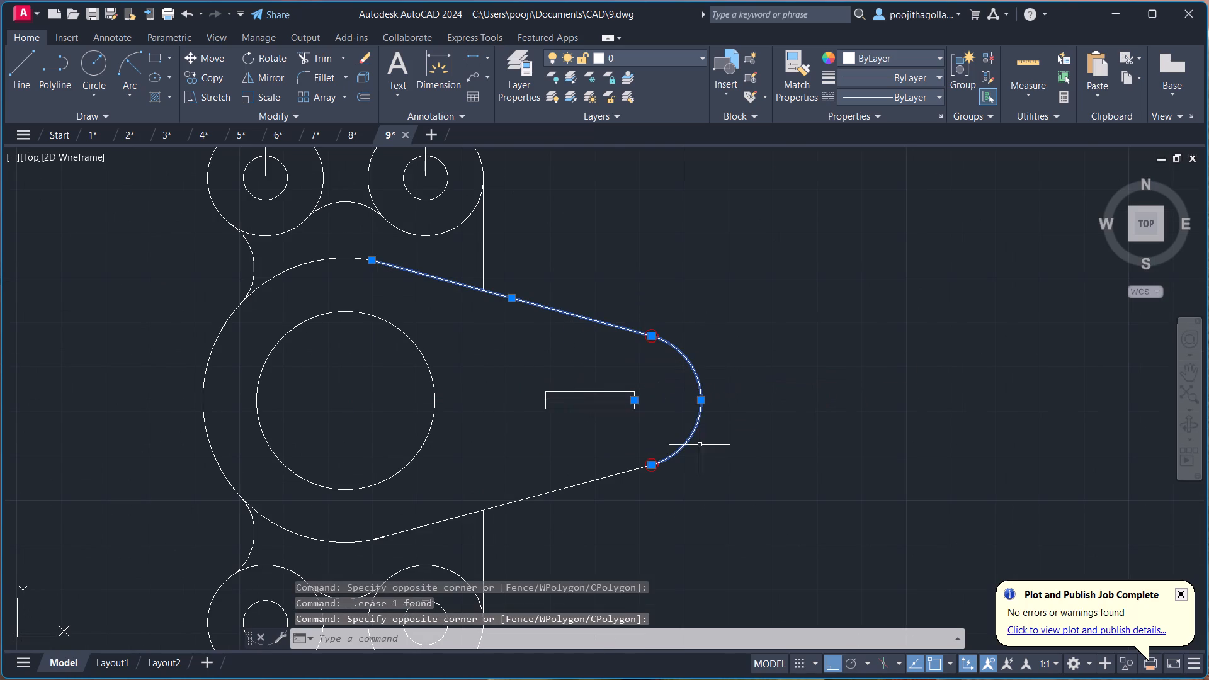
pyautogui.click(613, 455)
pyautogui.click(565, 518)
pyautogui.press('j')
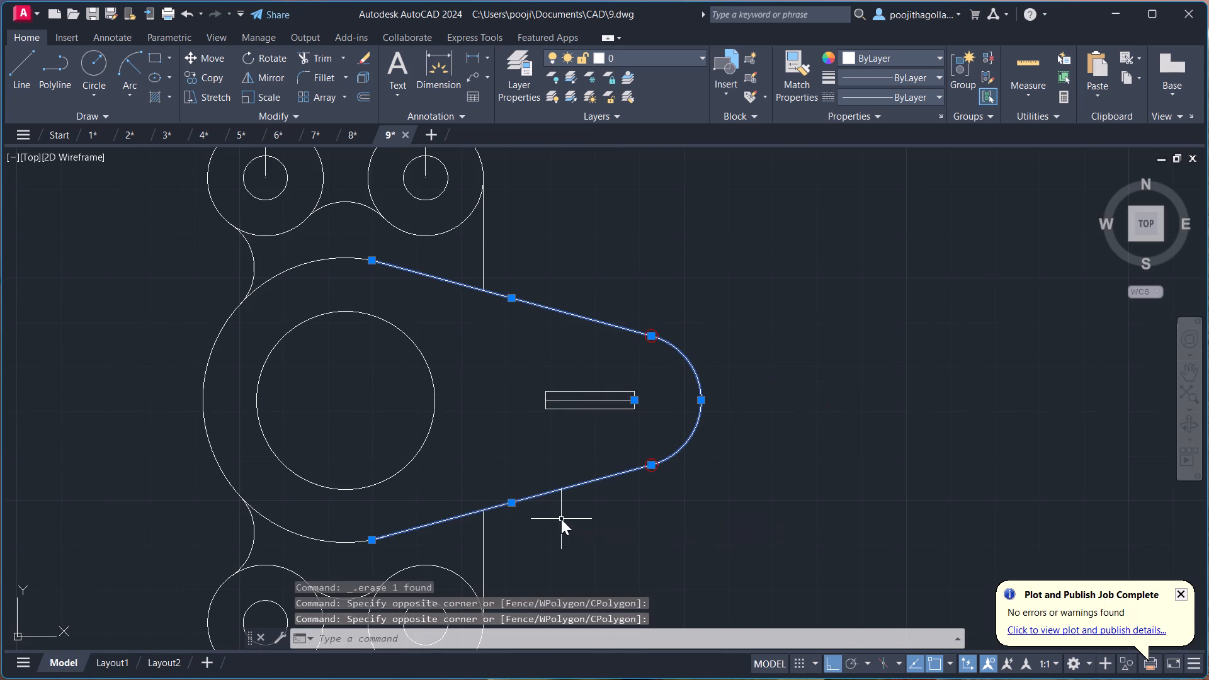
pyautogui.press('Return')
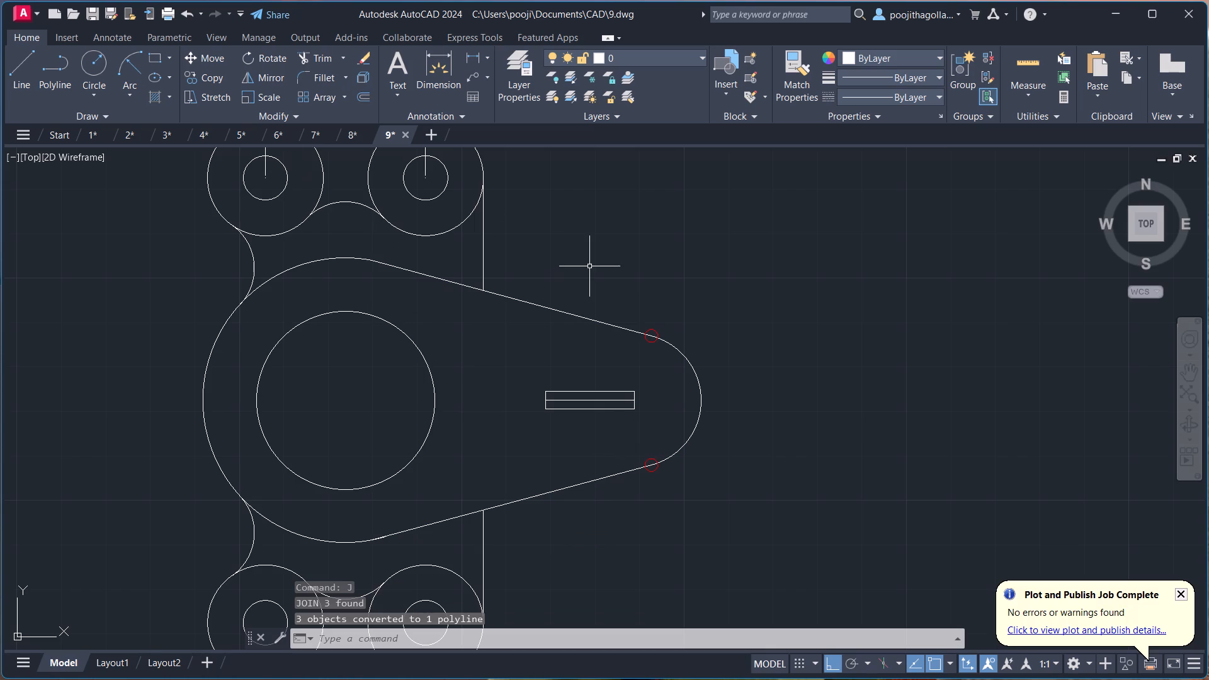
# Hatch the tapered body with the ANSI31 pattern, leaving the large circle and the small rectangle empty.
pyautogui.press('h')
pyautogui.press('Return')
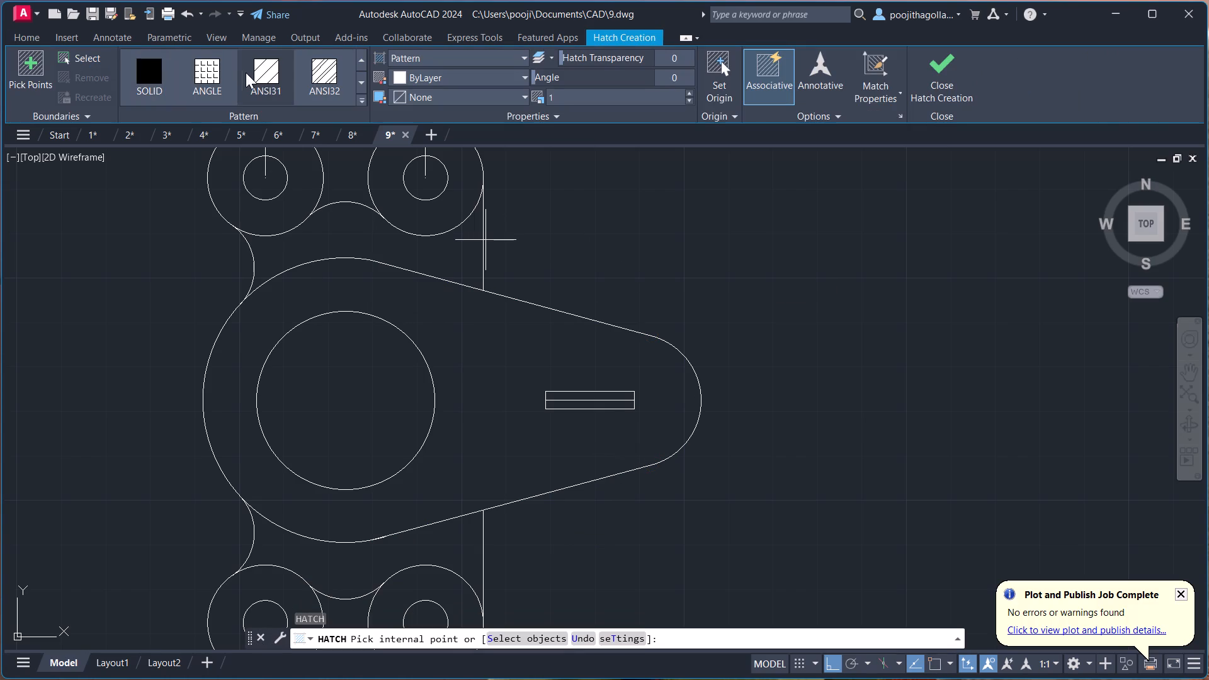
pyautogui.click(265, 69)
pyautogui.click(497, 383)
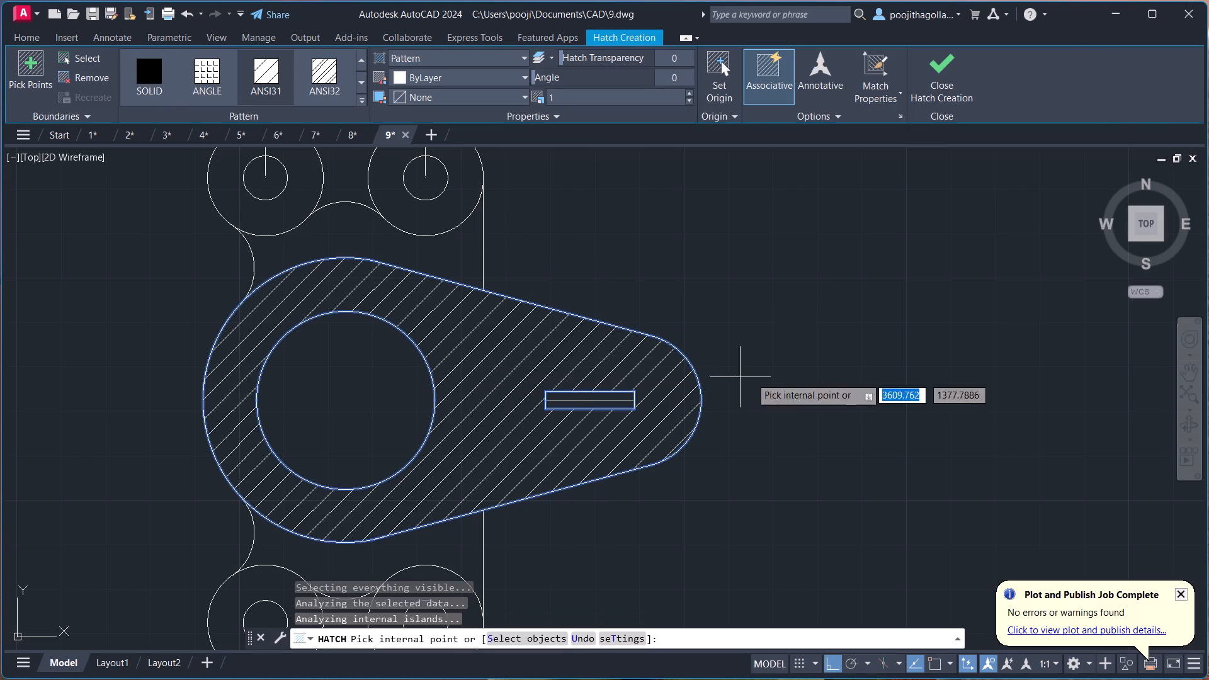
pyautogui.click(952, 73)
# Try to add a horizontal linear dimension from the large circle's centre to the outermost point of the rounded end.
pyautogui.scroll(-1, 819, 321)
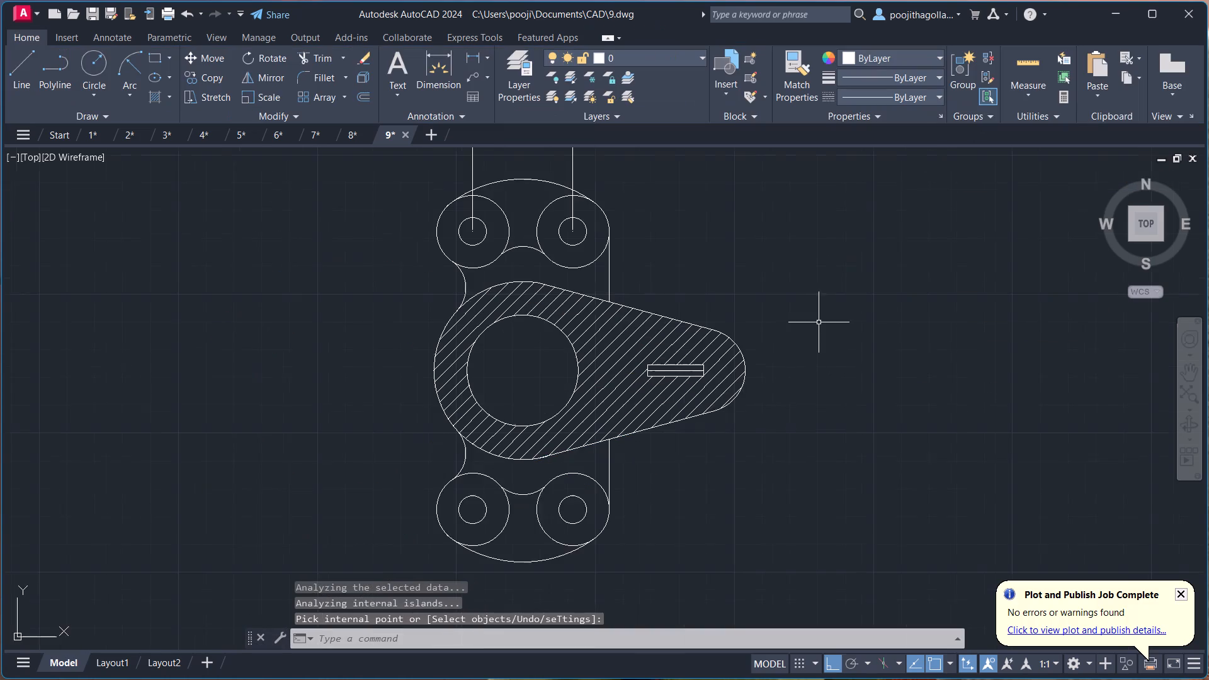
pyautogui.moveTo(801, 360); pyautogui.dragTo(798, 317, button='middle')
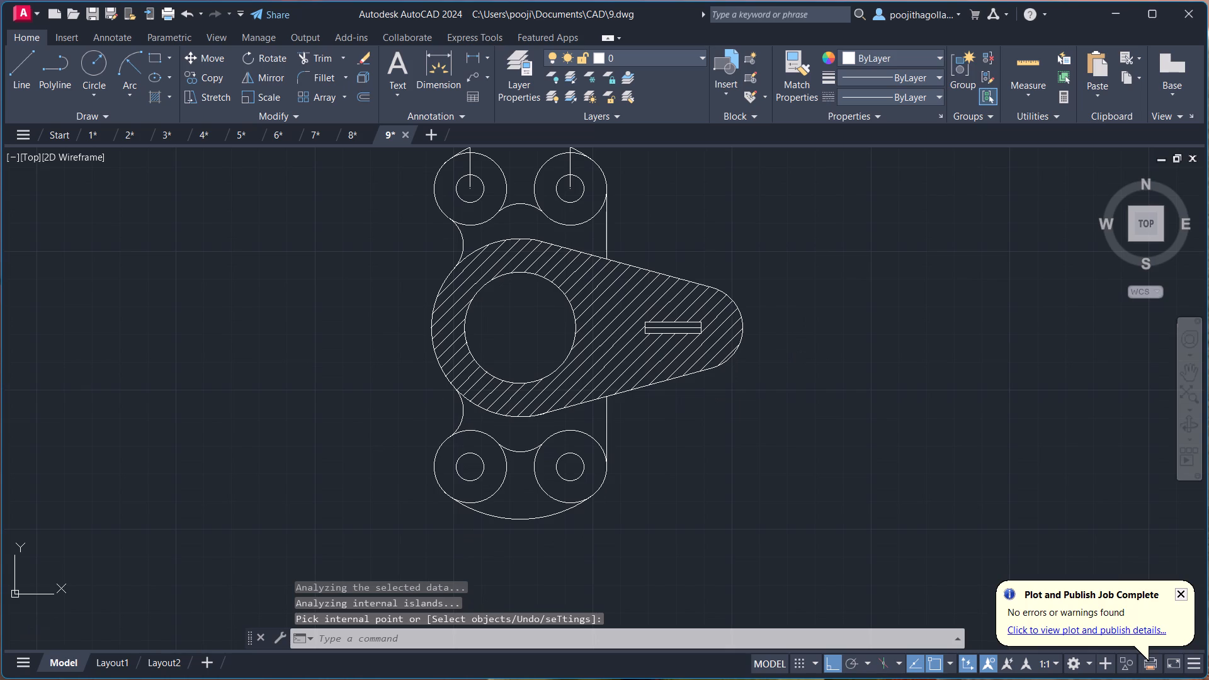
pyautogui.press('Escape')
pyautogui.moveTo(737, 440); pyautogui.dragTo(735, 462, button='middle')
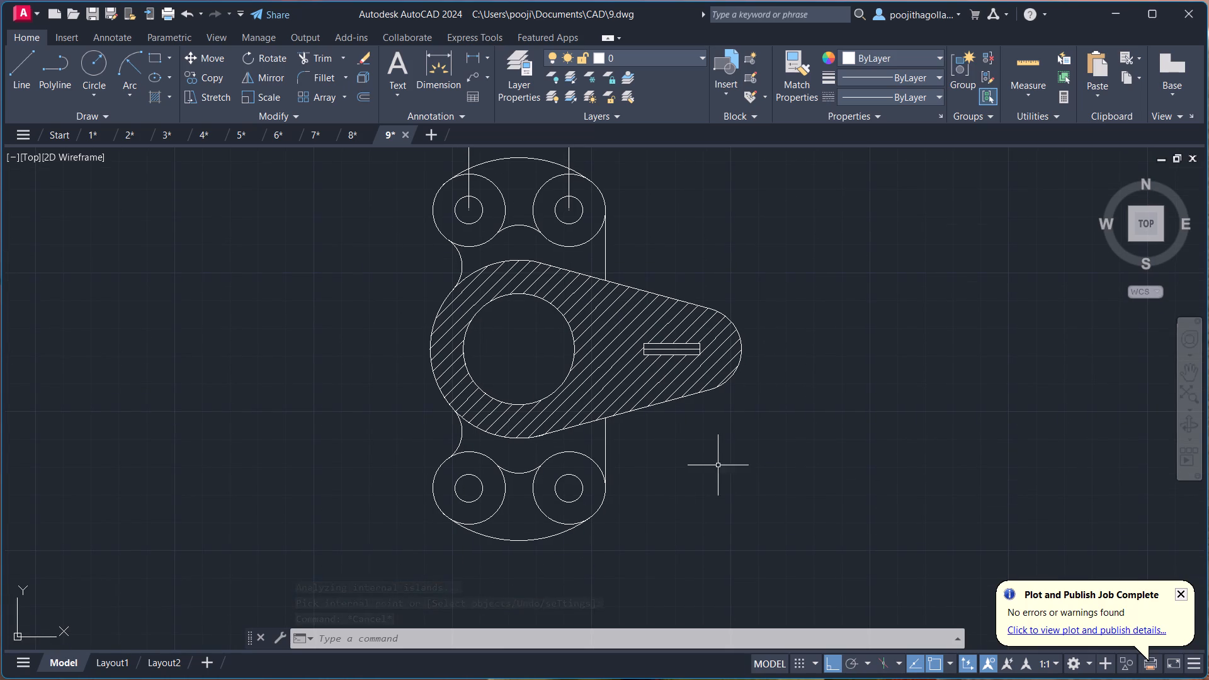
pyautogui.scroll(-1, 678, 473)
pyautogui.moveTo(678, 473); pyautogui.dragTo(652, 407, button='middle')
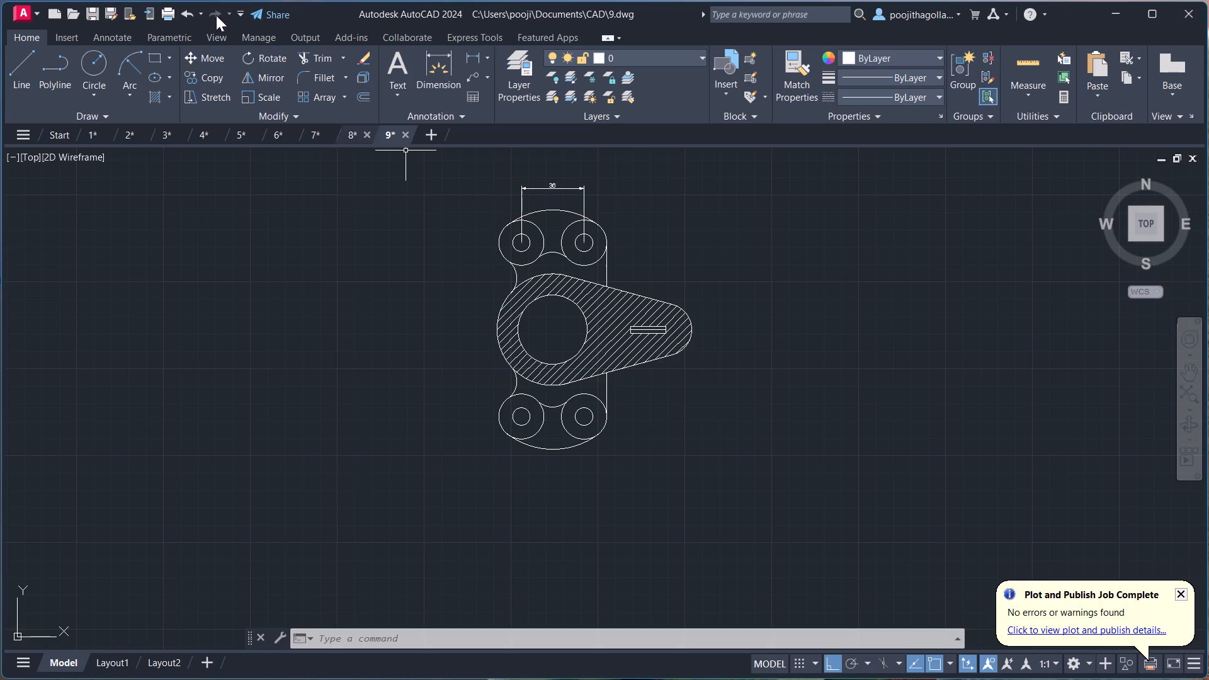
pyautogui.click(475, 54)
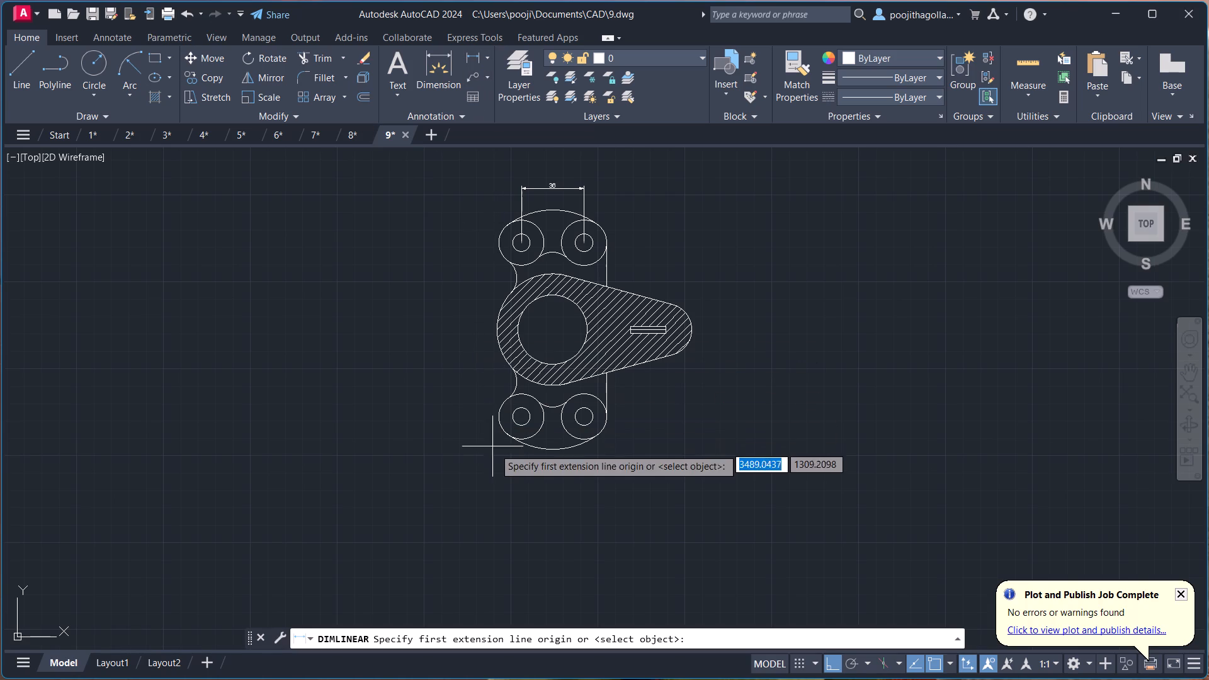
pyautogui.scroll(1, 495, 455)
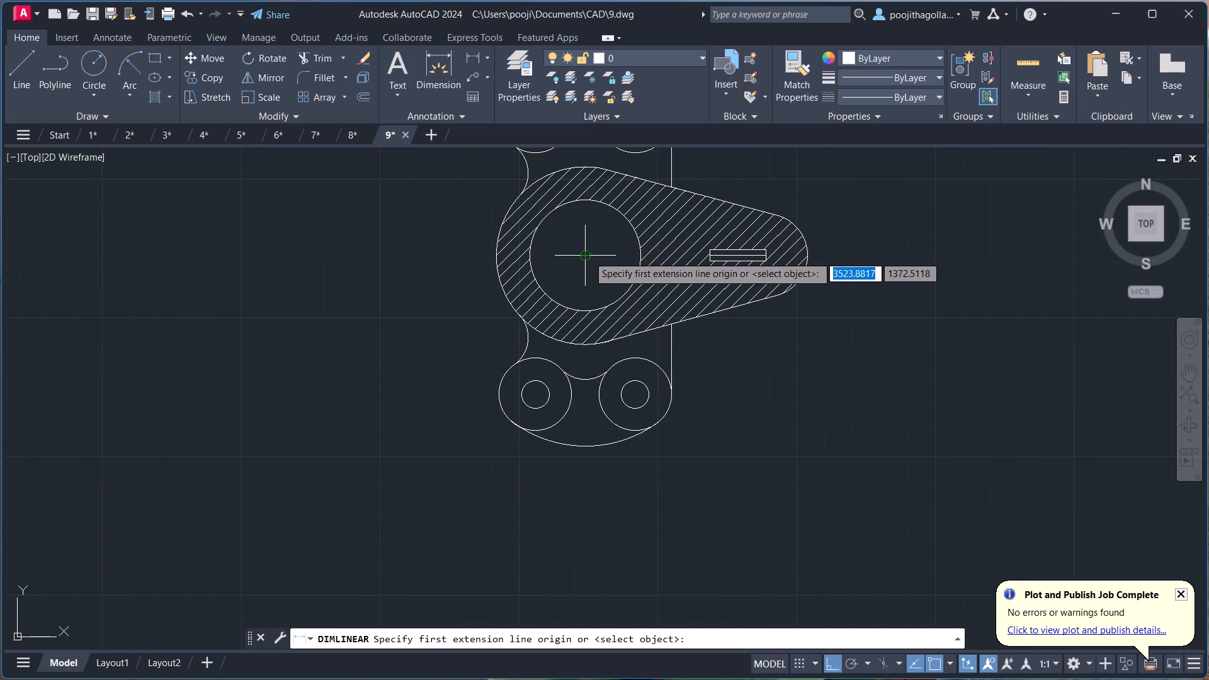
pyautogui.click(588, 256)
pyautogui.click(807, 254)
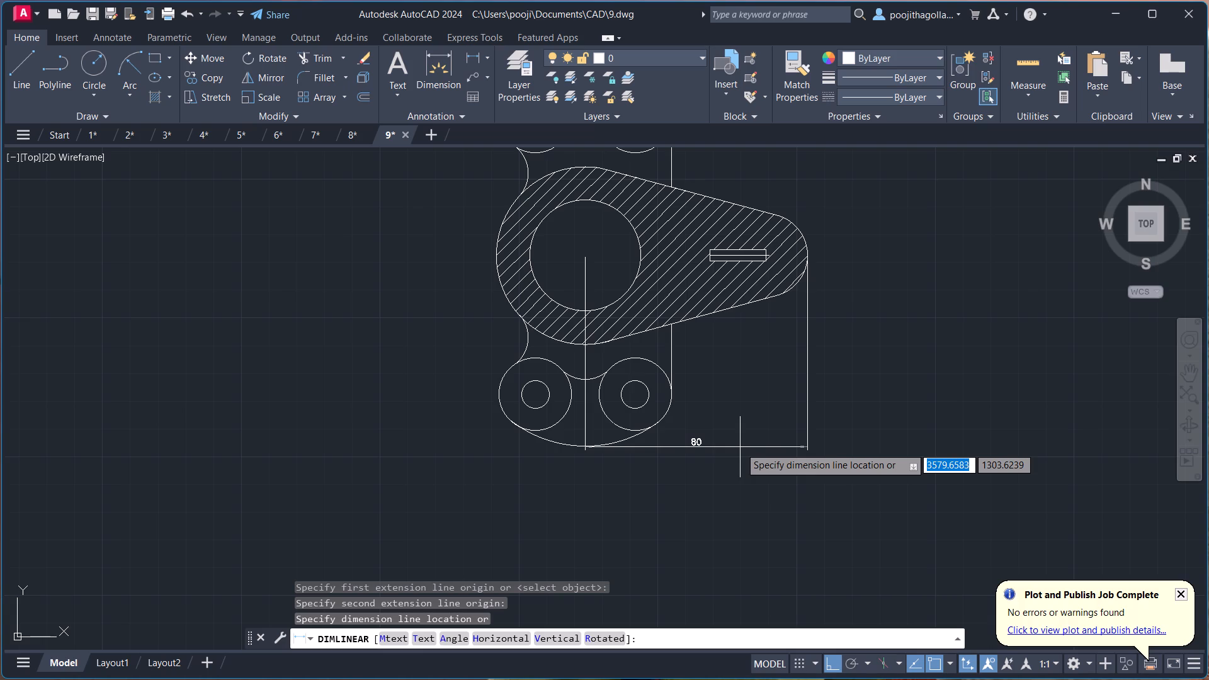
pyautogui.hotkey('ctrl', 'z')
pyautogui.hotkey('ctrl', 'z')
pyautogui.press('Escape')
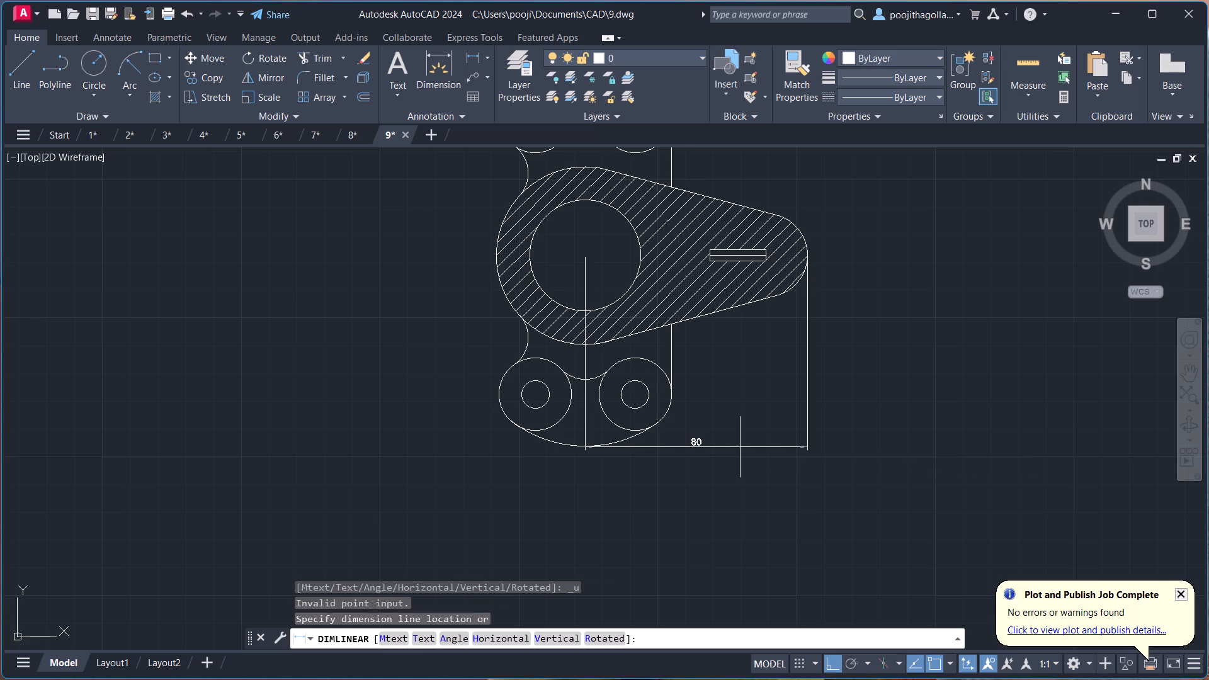
# Undo the recent operations back to before the radius 15 circle was trimmed.
pyautogui.hotkey('ctrl', 'z')
pyautogui.hotkey('ctrl', 'z')
pyautogui.hotkey('ctrl', 'z')
pyautogui.hotkey('ctrl', 'z')
pyautogui.hotkey('ctrl', 'z')
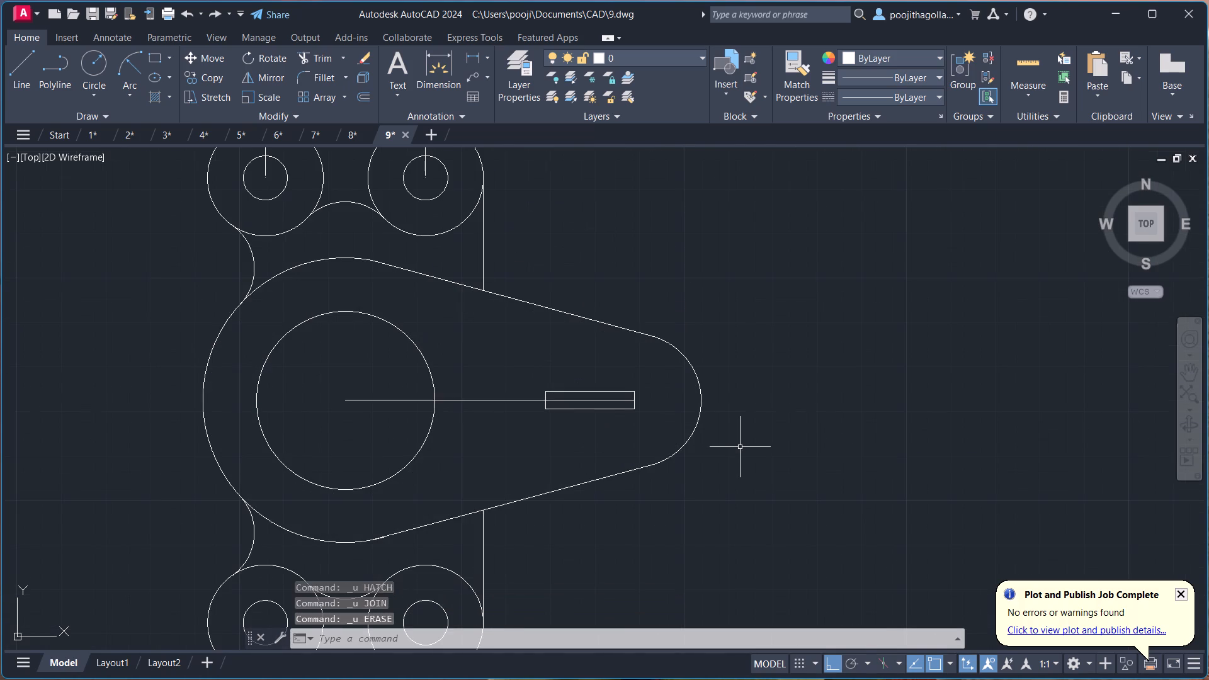
pyautogui.hotkey('ctrl', 'z')
pyautogui.hotkey('ctrl', 'z')
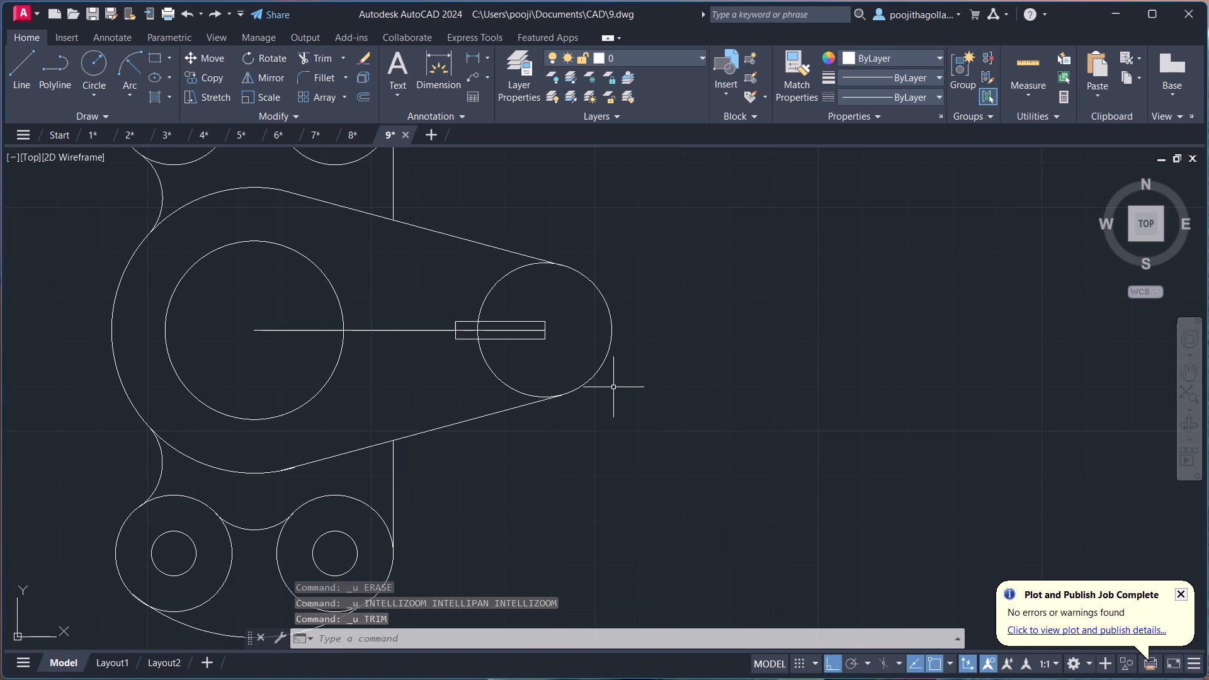
# Move the radius 15 circle along the centreline so its outermost quadrant meets the outer end of the small rectangle.
pyautogui.click(611, 314)
pyautogui.scroll(1, 577, 361)
pyautogui.moveTo(577, 361); pyautogui.dragTo(586, 387, button='middle')
pyautogui.scroll(1, 586, 387)
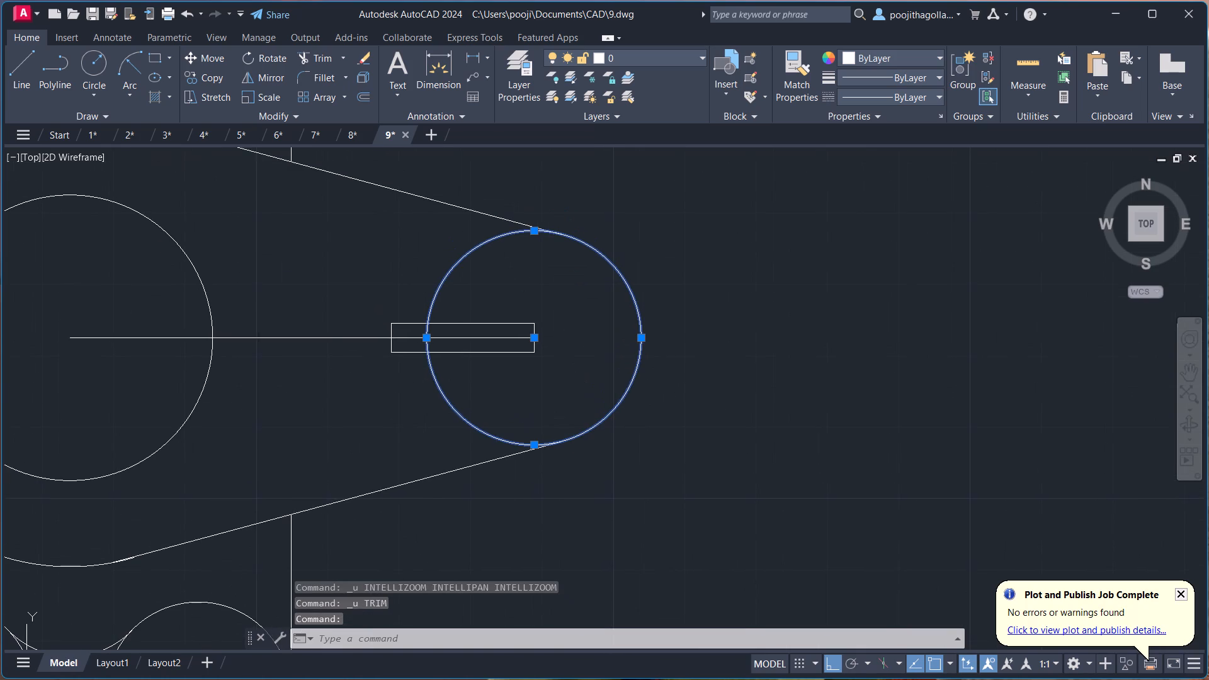
pyautogui.press('m')
pyautogui.press('Return')
pyautogui.click(673, 310)
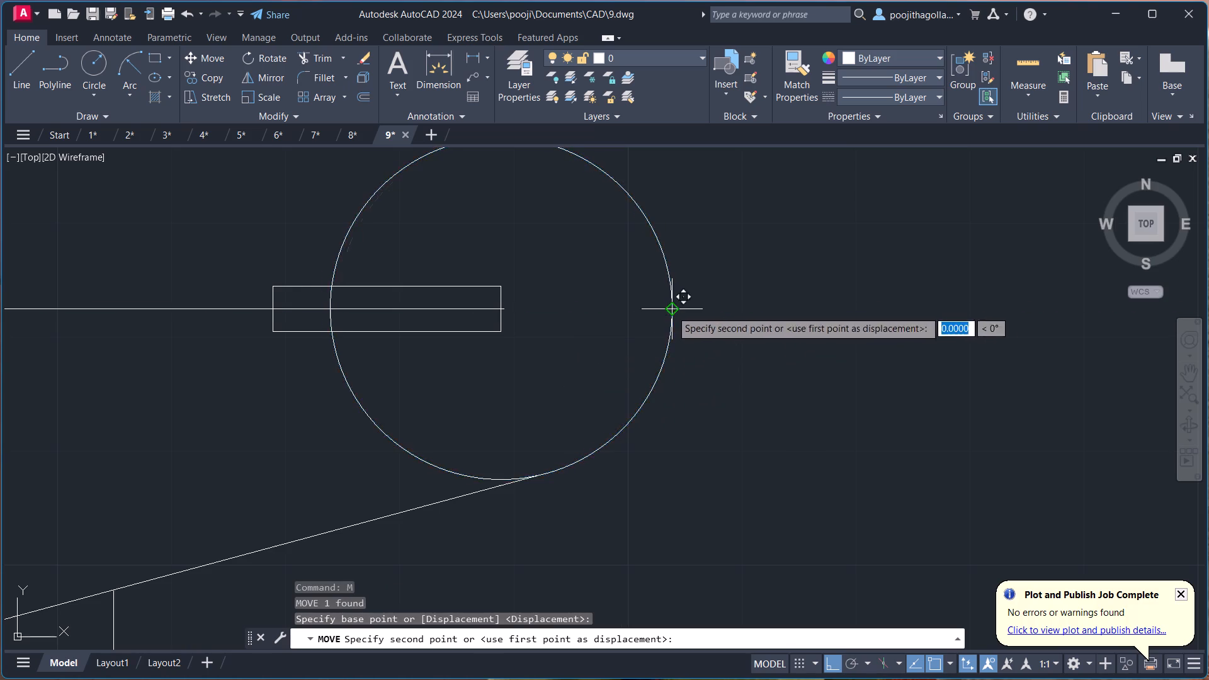
pyautogui.click(498, 306)
# Stretch the outer end of the upper sloped line onto the upper edge of the moved radius 15 circle.
pyautogui.scroll(-1, 556, 334)
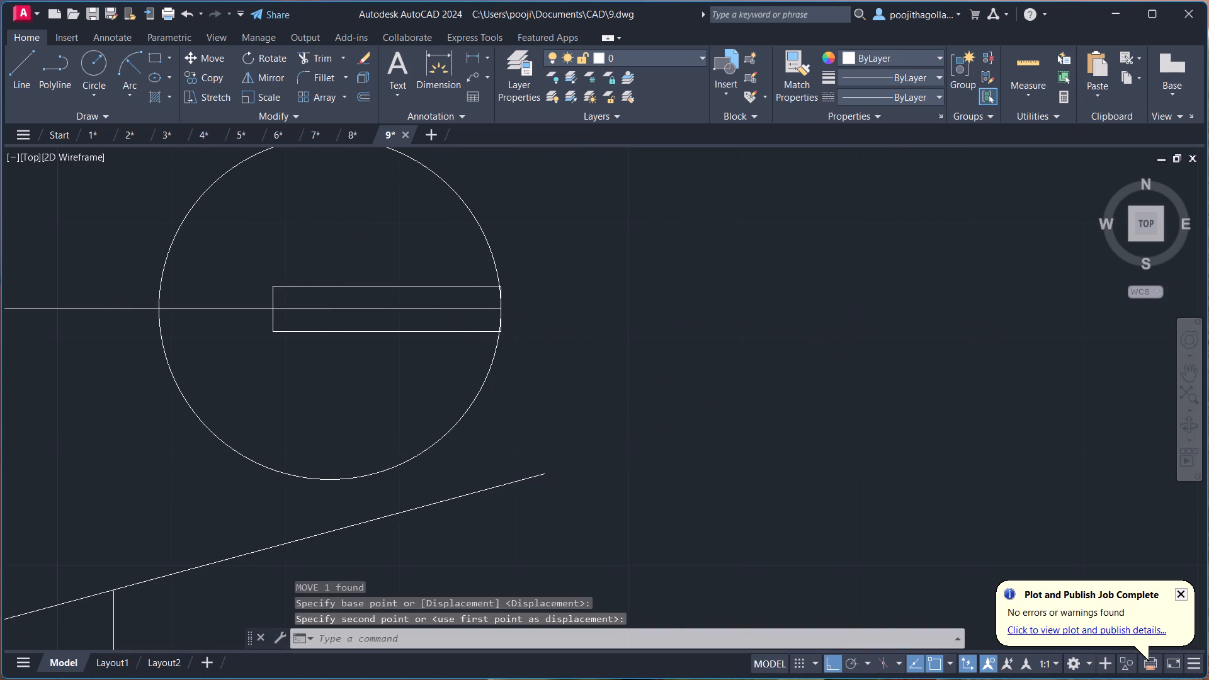
pyautogui.scroll(-1, 556, 334)
pyautogui.moveTo(554, 345); pyautogui.dragTo(591, 317, button='middle')
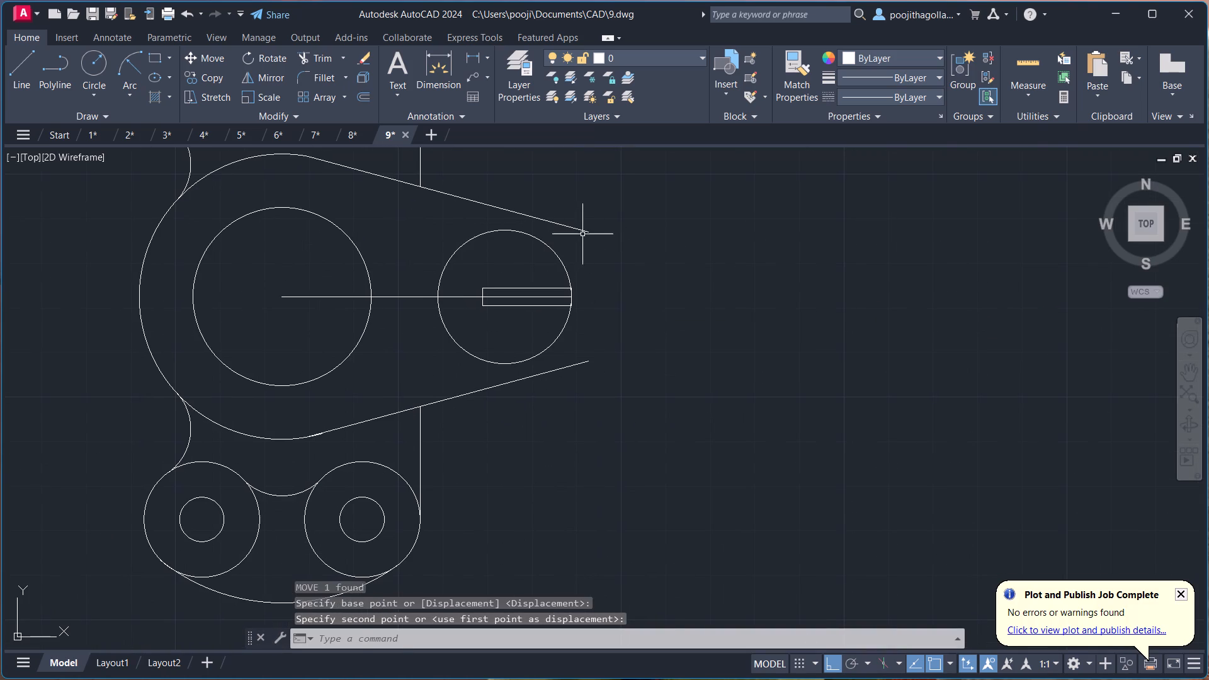
pyautogui.click(582, 229)
pyautogui.click(587, 236)
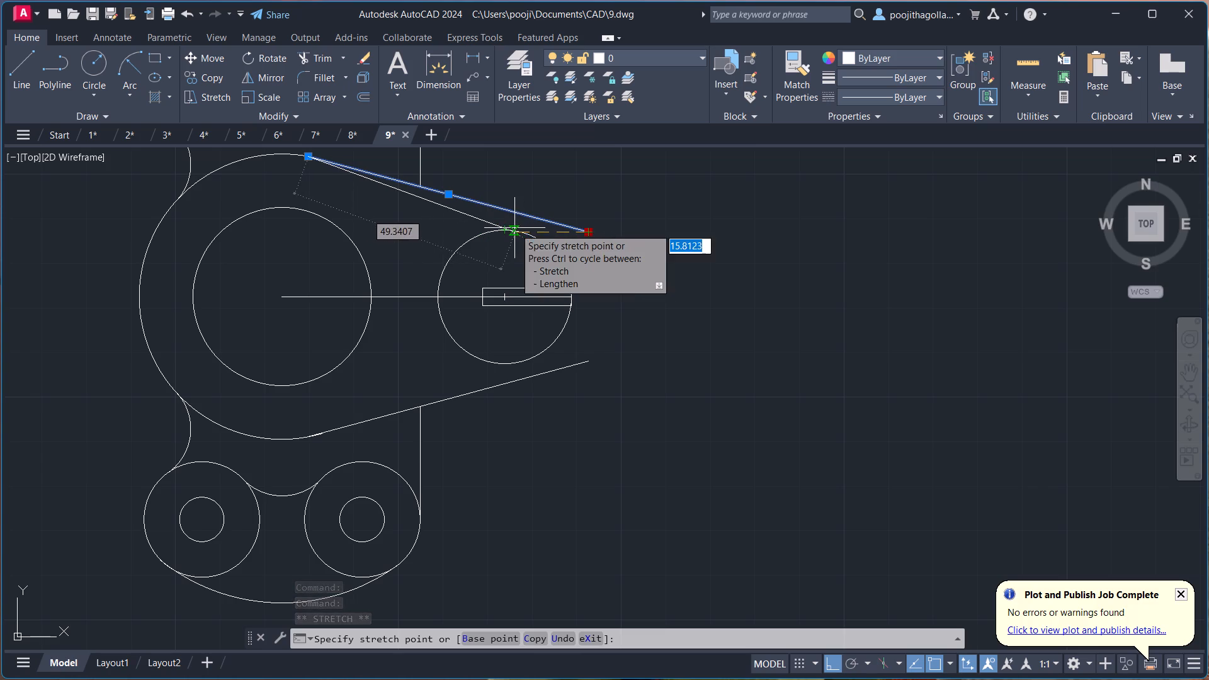
pyautogui.scroll(3, 514, 228)
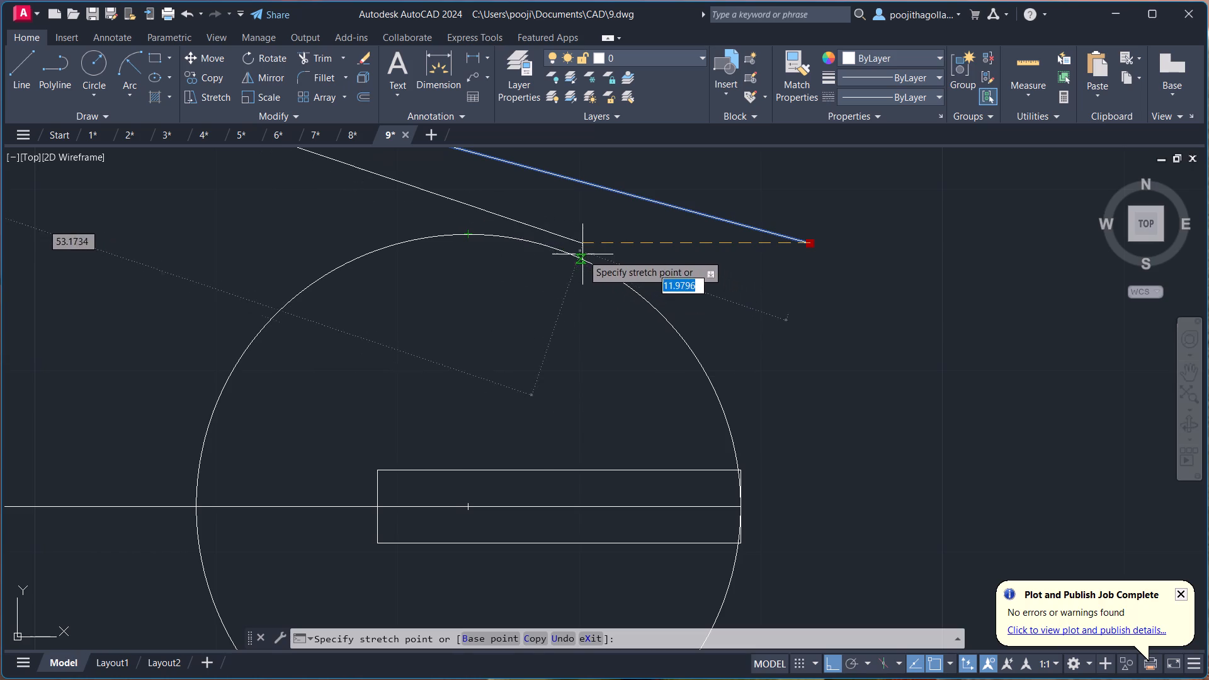
pyautogui.click(562, 251)
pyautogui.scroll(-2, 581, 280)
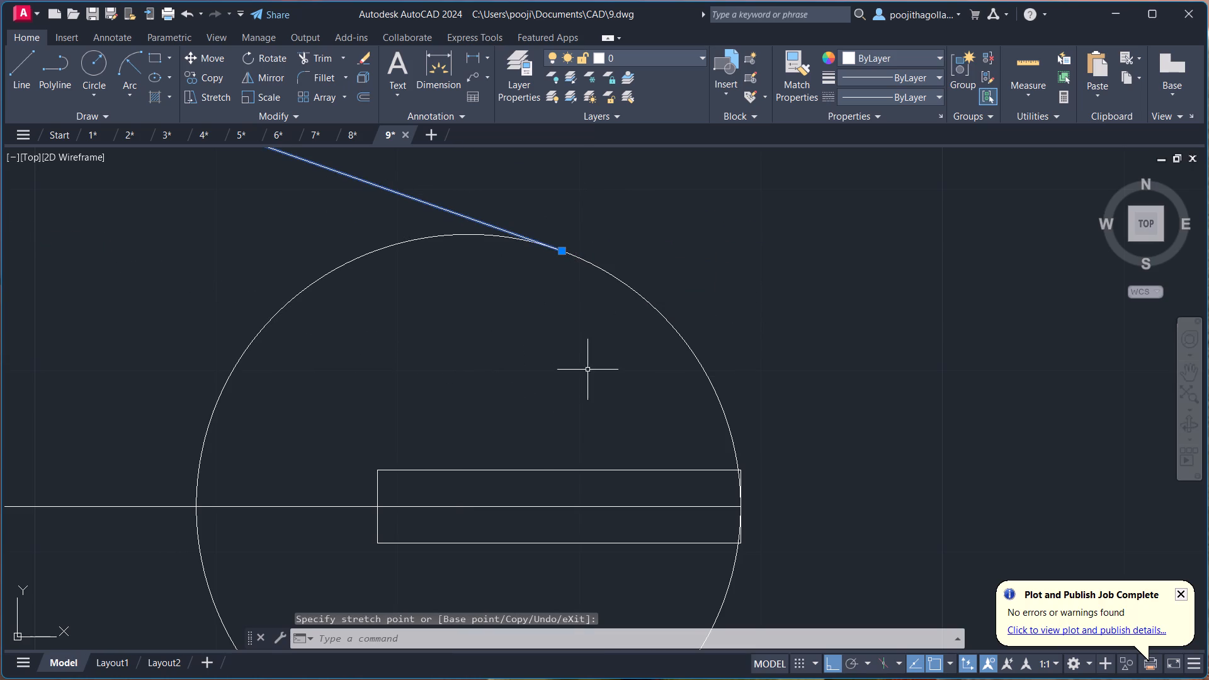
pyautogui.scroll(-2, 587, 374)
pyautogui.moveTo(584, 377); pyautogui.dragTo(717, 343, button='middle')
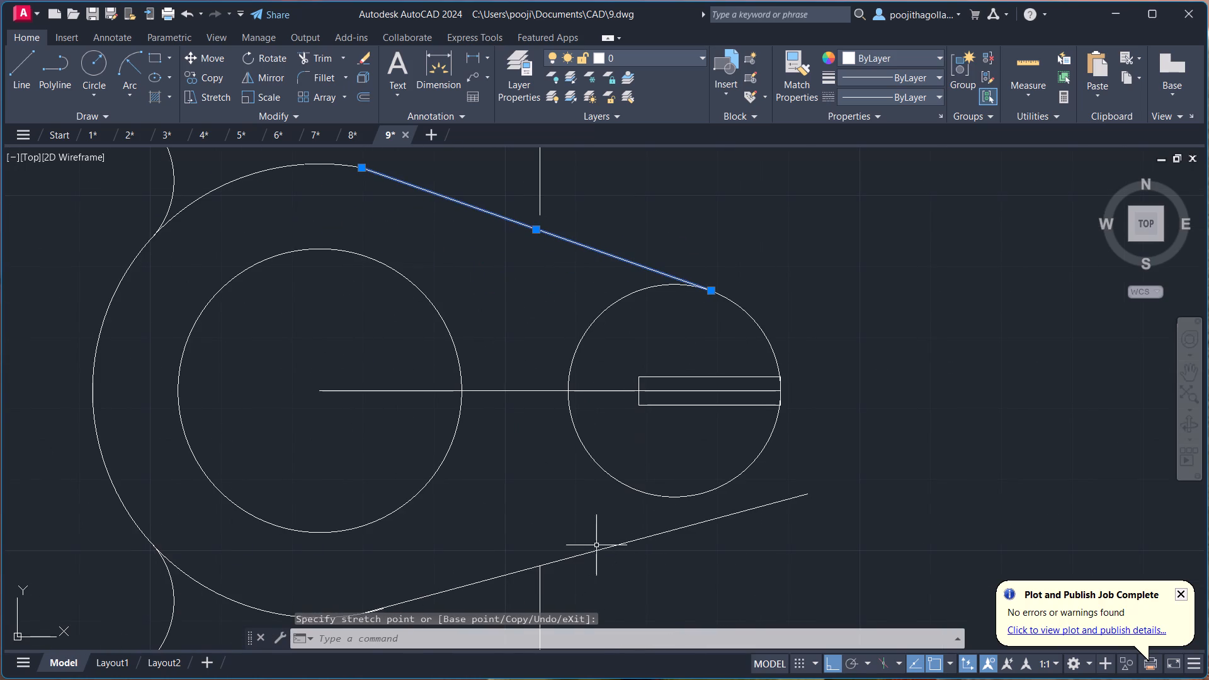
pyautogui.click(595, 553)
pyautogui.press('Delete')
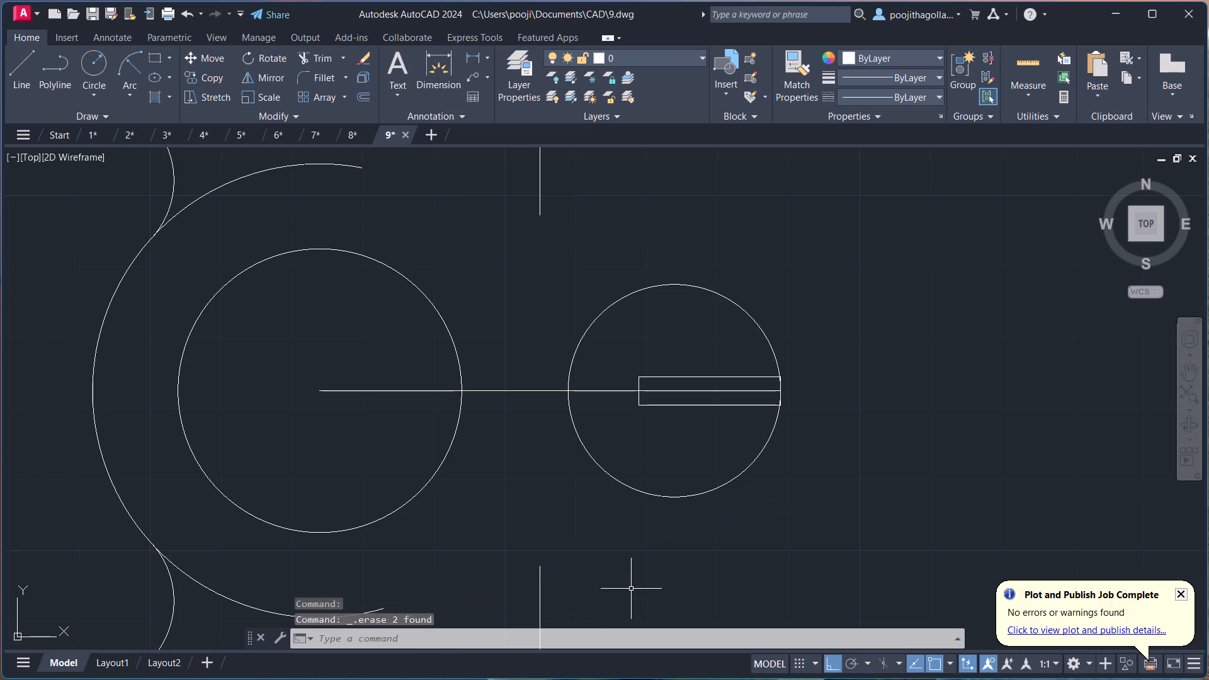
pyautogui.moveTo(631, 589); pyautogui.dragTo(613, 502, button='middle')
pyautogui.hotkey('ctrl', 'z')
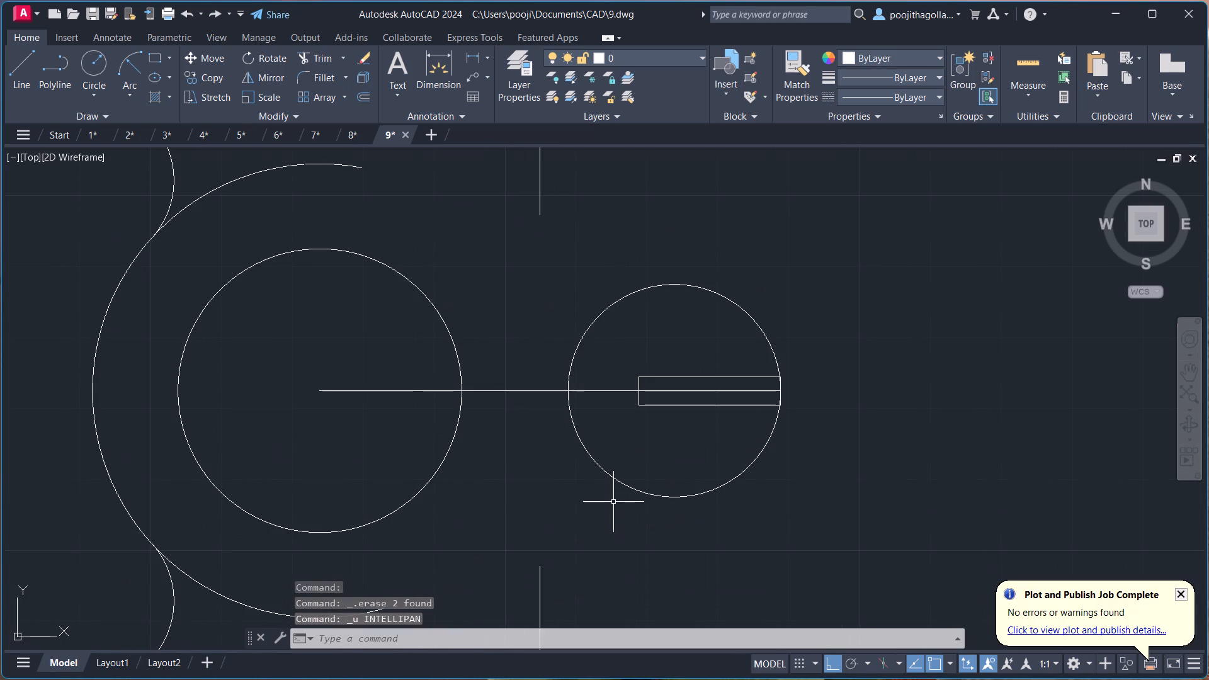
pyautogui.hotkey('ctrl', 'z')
# Erase the lower sloped line of the tapered outline.
pyautogui.scroll(-1, 613, 502)
pyautogui.moveTo(613, 502); pyautogui.dragTo(596, 420, button='middle')
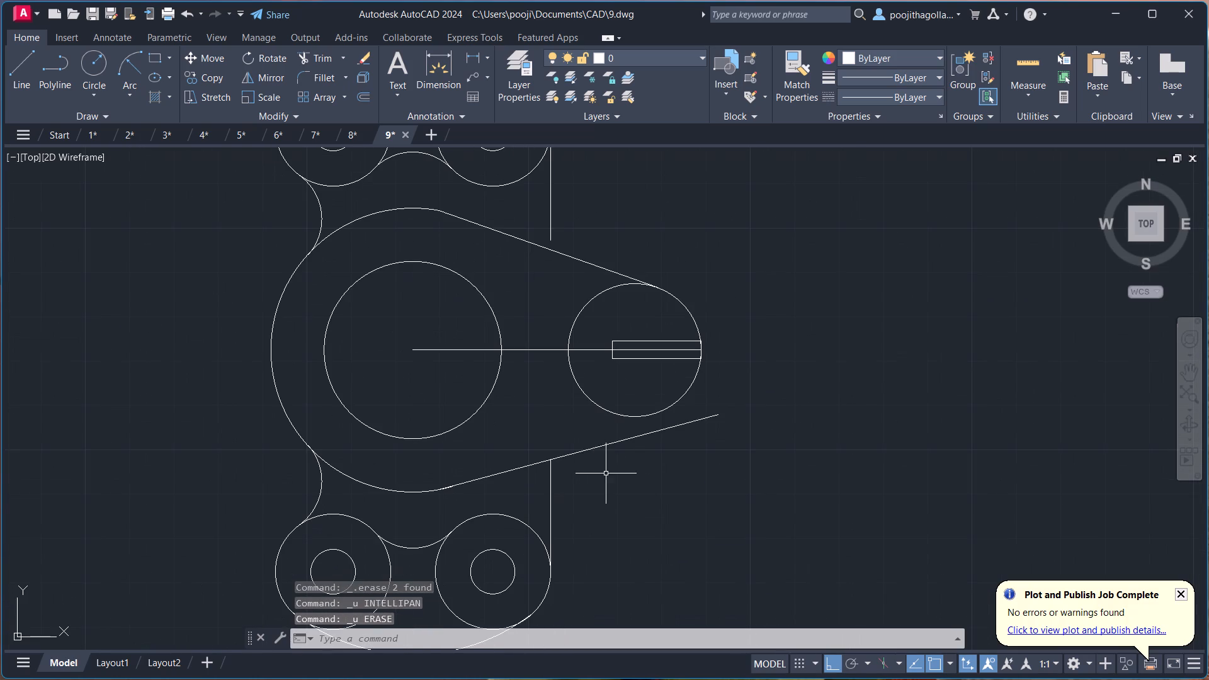
pyautogui.click(610, 445)
pyautogui.press('Delete')
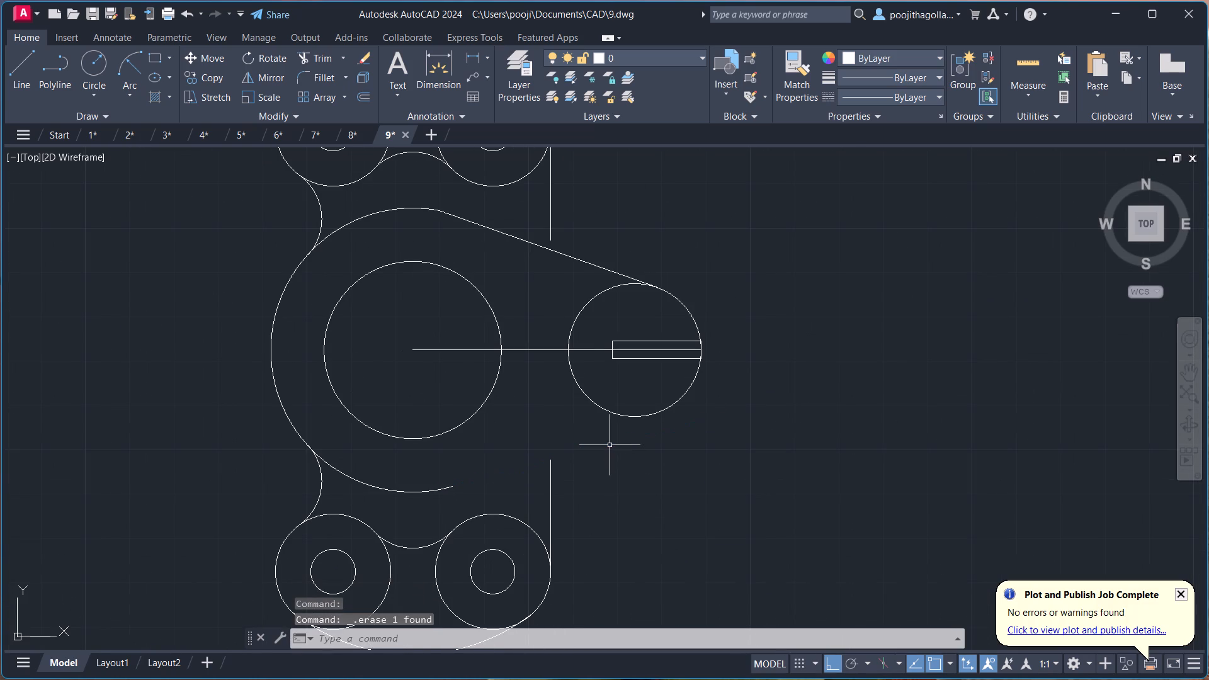
# Mirror the upper sloped line about the horizontal centreline, keeping the source line.
pyautogui.click(589, 258)
pyautogui.click(574, 271)
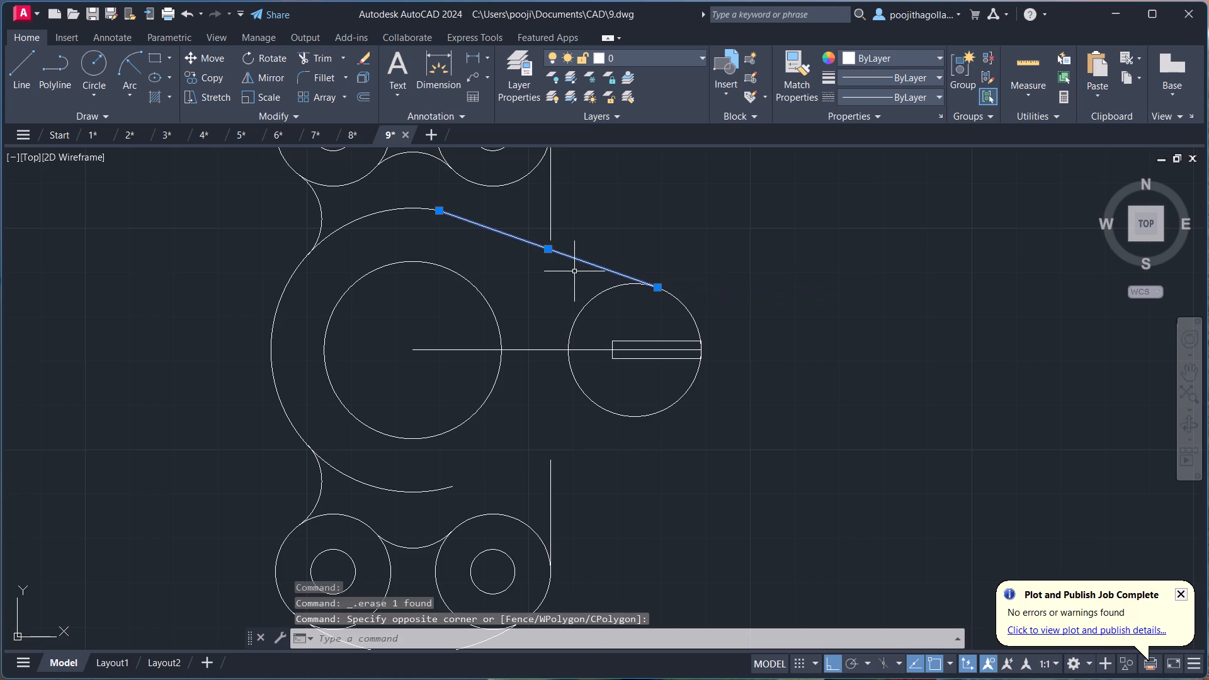
pyautogui.write('mi')
pyautogui.press('Return')
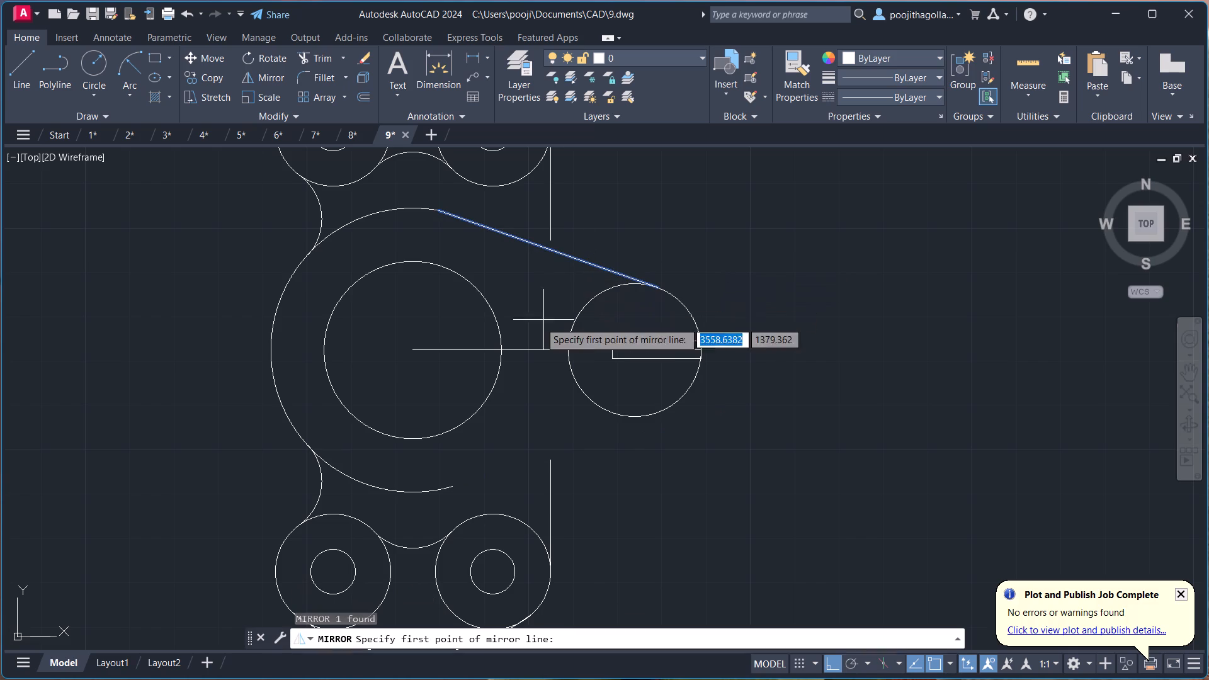
pyautogui.click(411, 351)
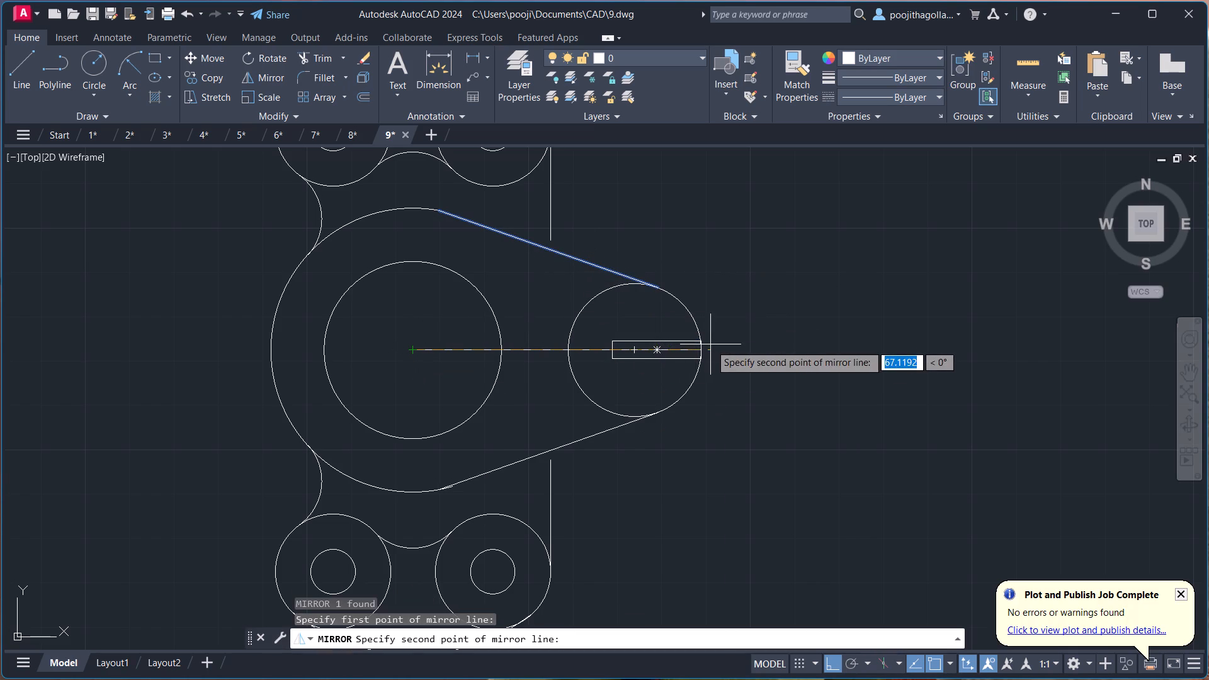
pyautogui.click(703, 349)
pyautogui.moveTo(736, 404); pyautogui.dragTo(703, 349)
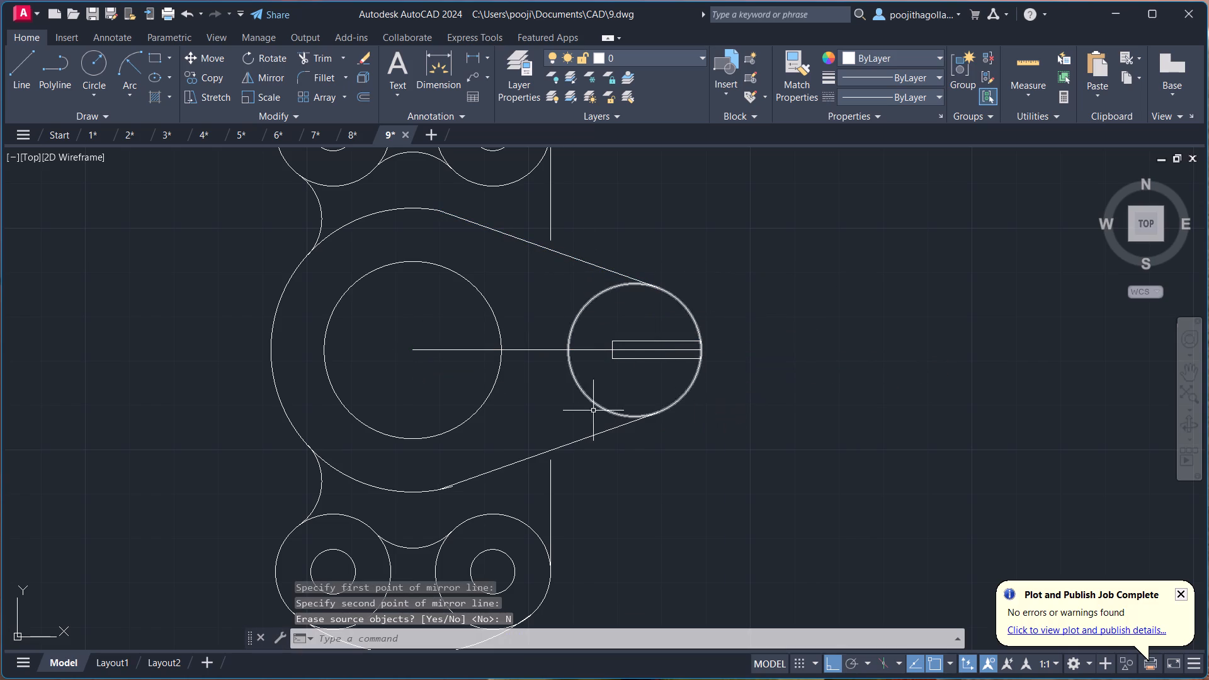
# Trim the stub of the large outer arc that extends past the lower sloped line.
pyautogui.scroll(1, 505, 462)
pyautogui.moveTo(458, 517); pyautogui.dragTo(528, 456, button='middle')
pyautogui.scroll(2, 498, 460)
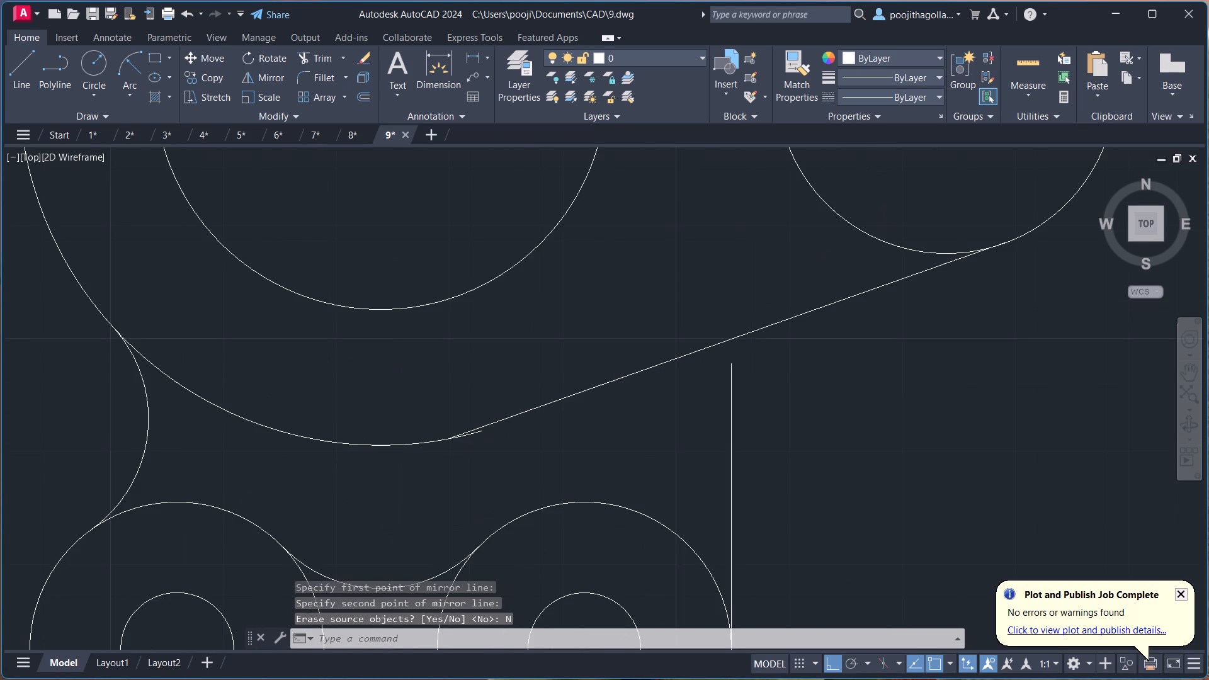
pyautogui.press('t')
pyautogui.press('r')
pyautogui.press('Return')
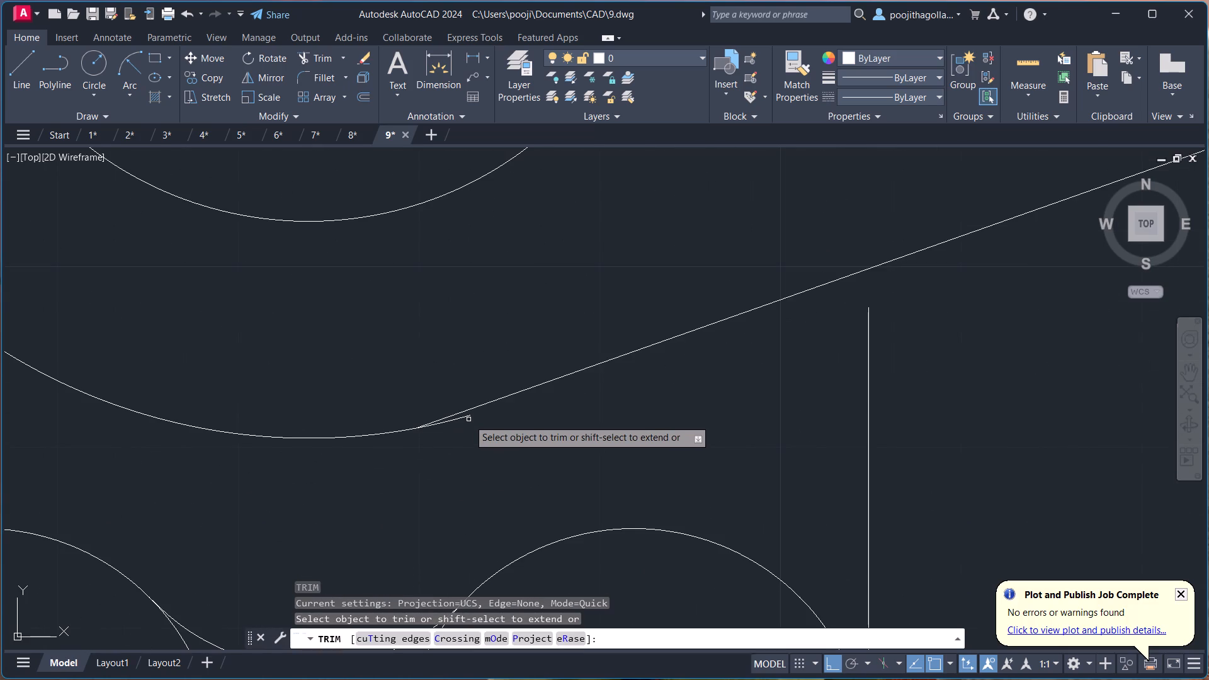
pyautogui.click(458, 419)
# Trim away the inner part of the radius 15 circle between the two sloped lines, leaving the rounded end.
pyautogui.scroll(-2, 464, 435)
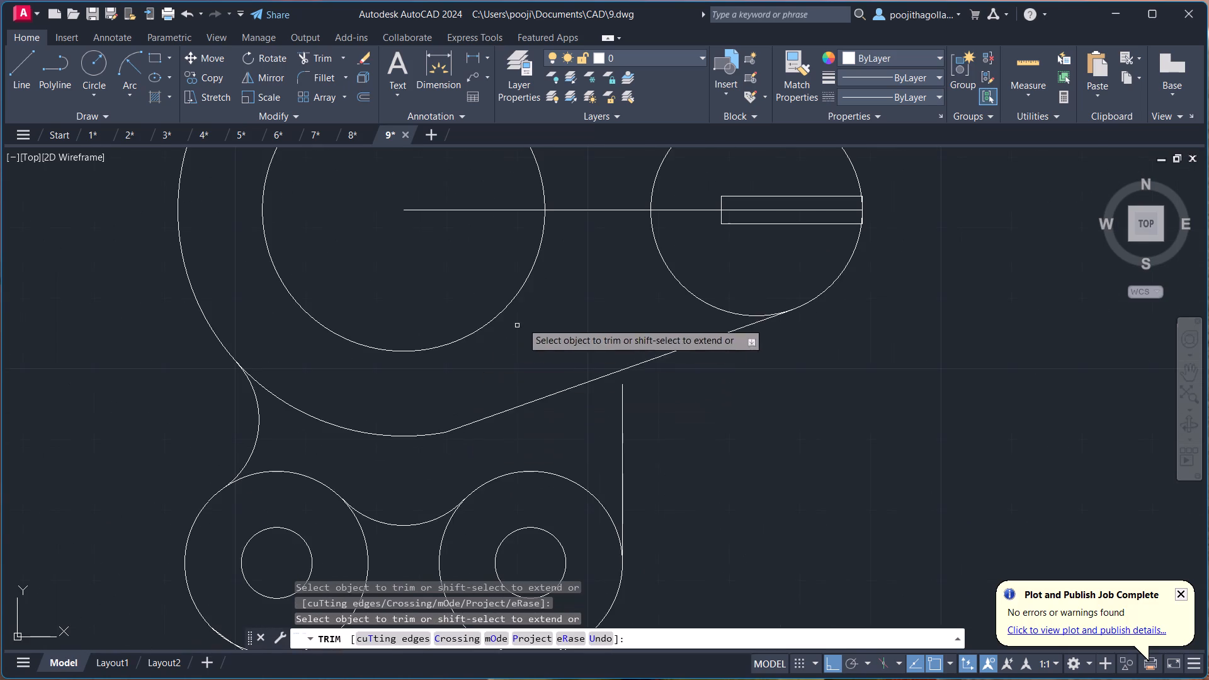
pyautogui.scroll(-2, 529, 317)
pyautogui.moveTo(567, 278); pyautogui.dragTo(509, 392, button='middle')
pyautogui.scroll(3, 462, 309)
pyautogui.scroll(1, 401, 288)
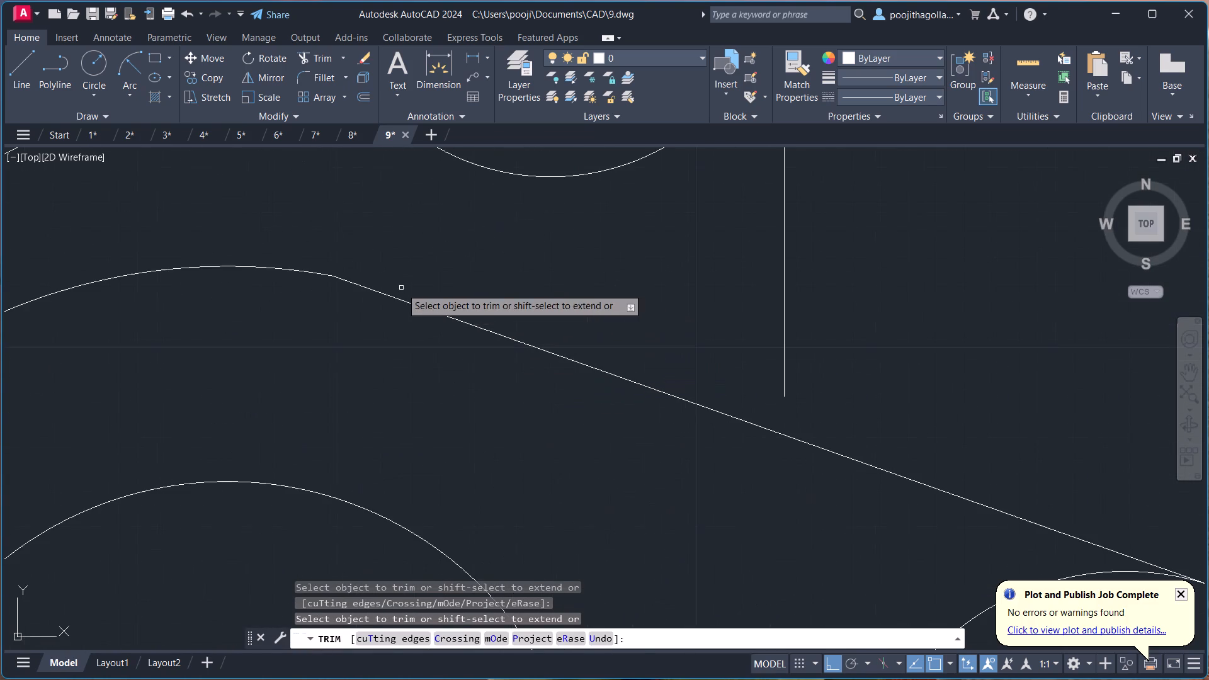
pyautogui.scroll(-3, 455, 366)
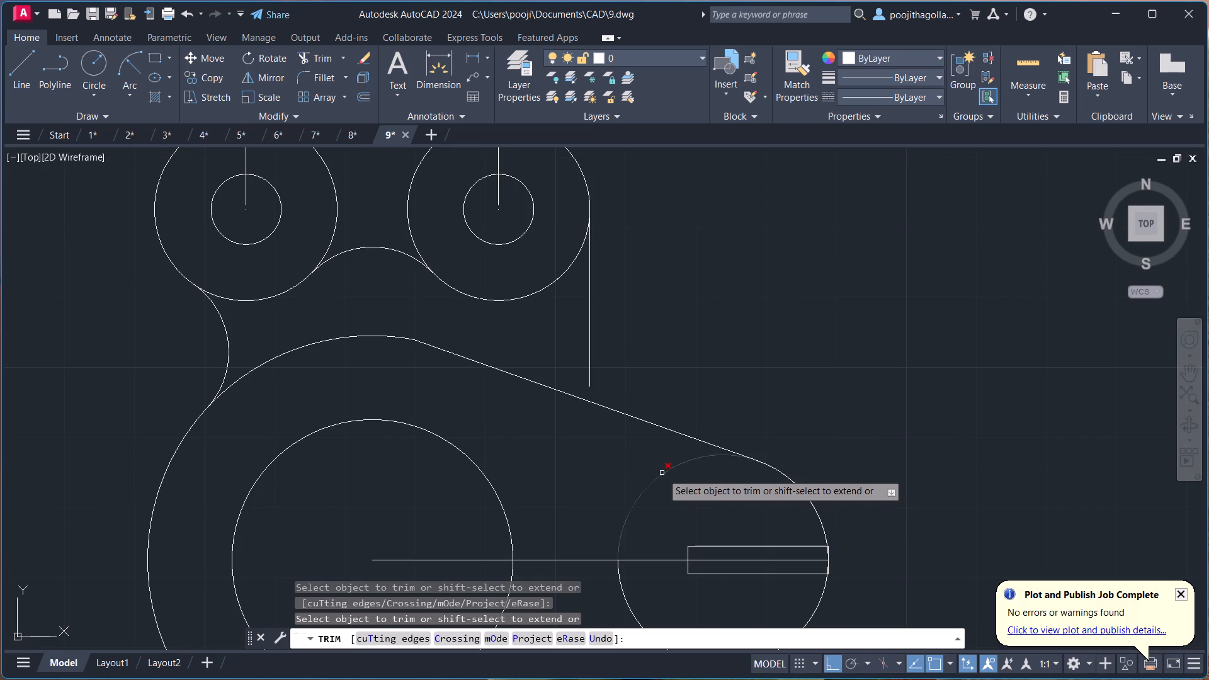
pyautogui.click(662, 473)
pyautogui.scroll(-1, 691, 502)
pyautogui.moveTo(691, 502); pyautogui.dragTo(658, 376, button='middle')
pyautogui.click(636, 465)
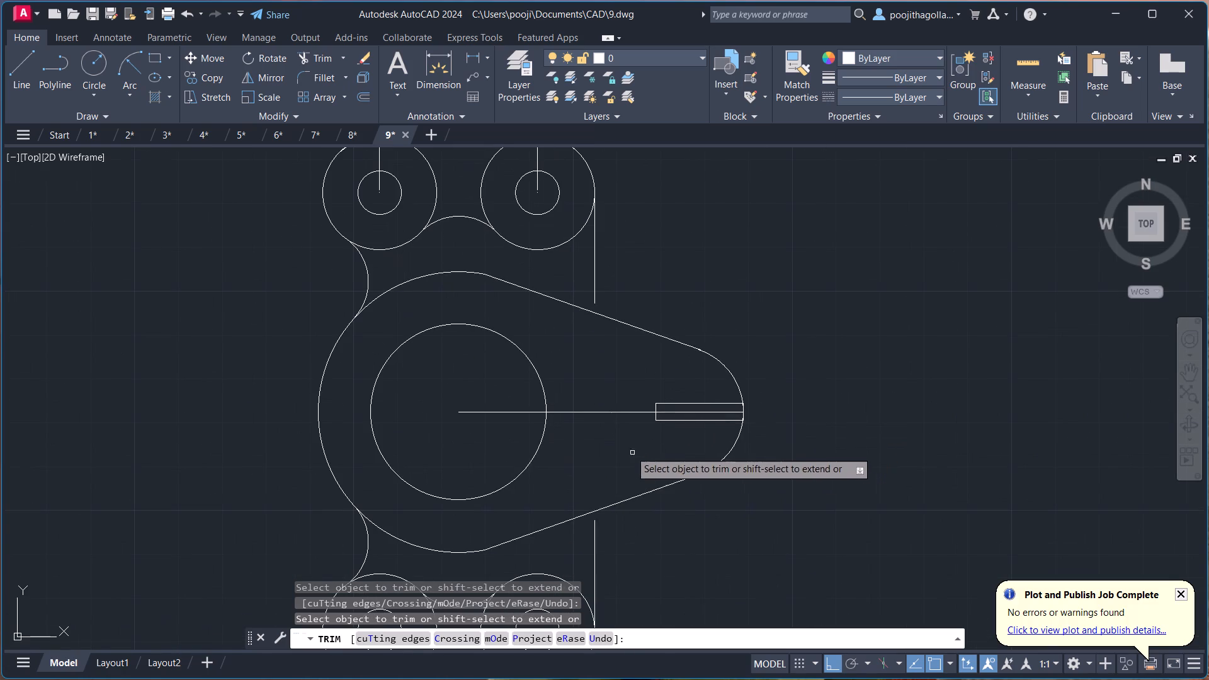
# Trim the horizontal centreline from the small rectangle back to the large circle's centre.
pyautogui.click(611, 417)
pyautogui.click(611, 408)
pyautogui.click(513, 410)
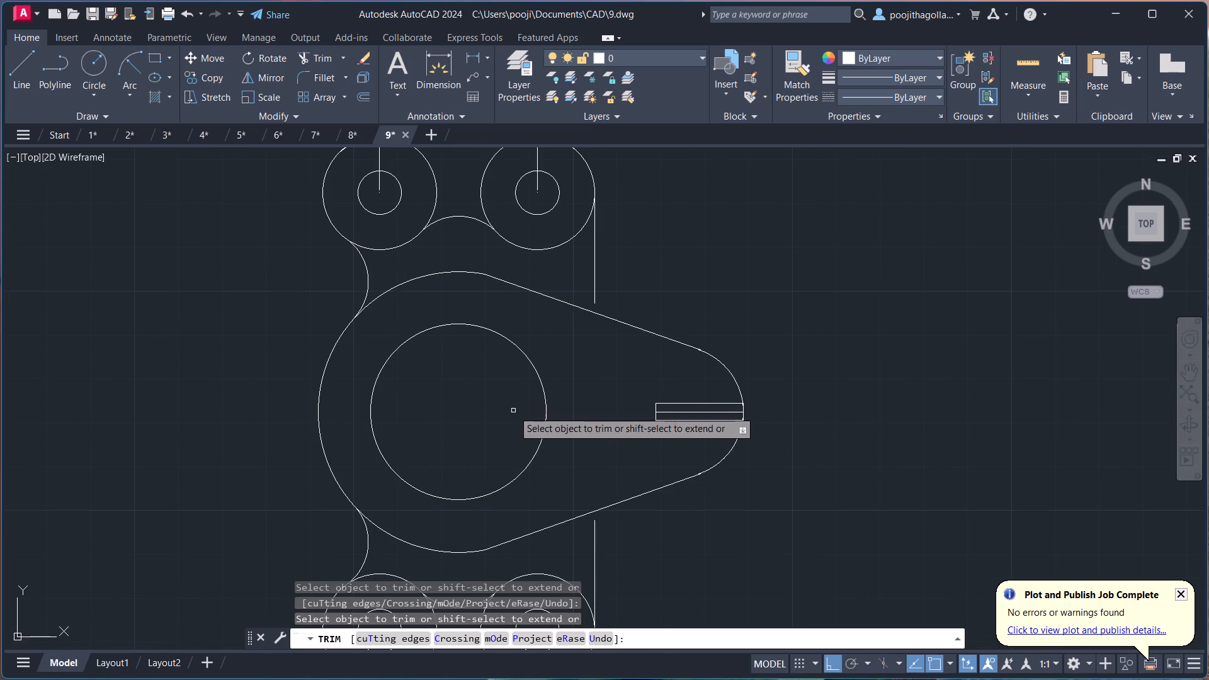
pyautogui.press('Escape')
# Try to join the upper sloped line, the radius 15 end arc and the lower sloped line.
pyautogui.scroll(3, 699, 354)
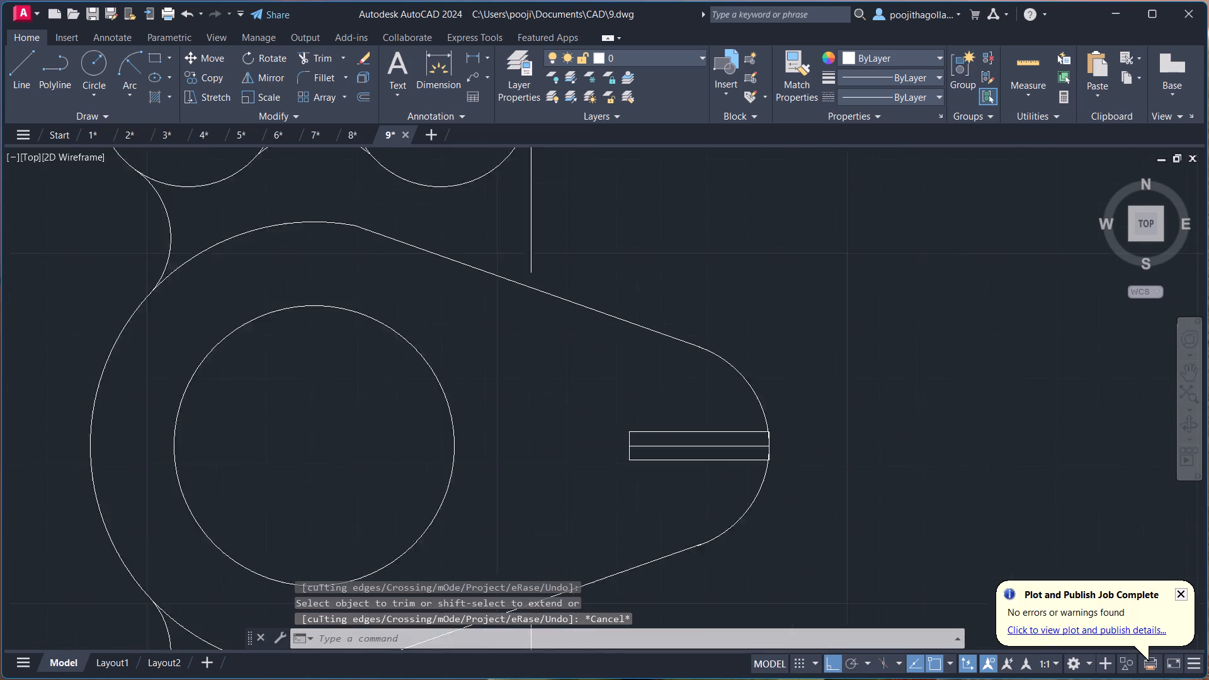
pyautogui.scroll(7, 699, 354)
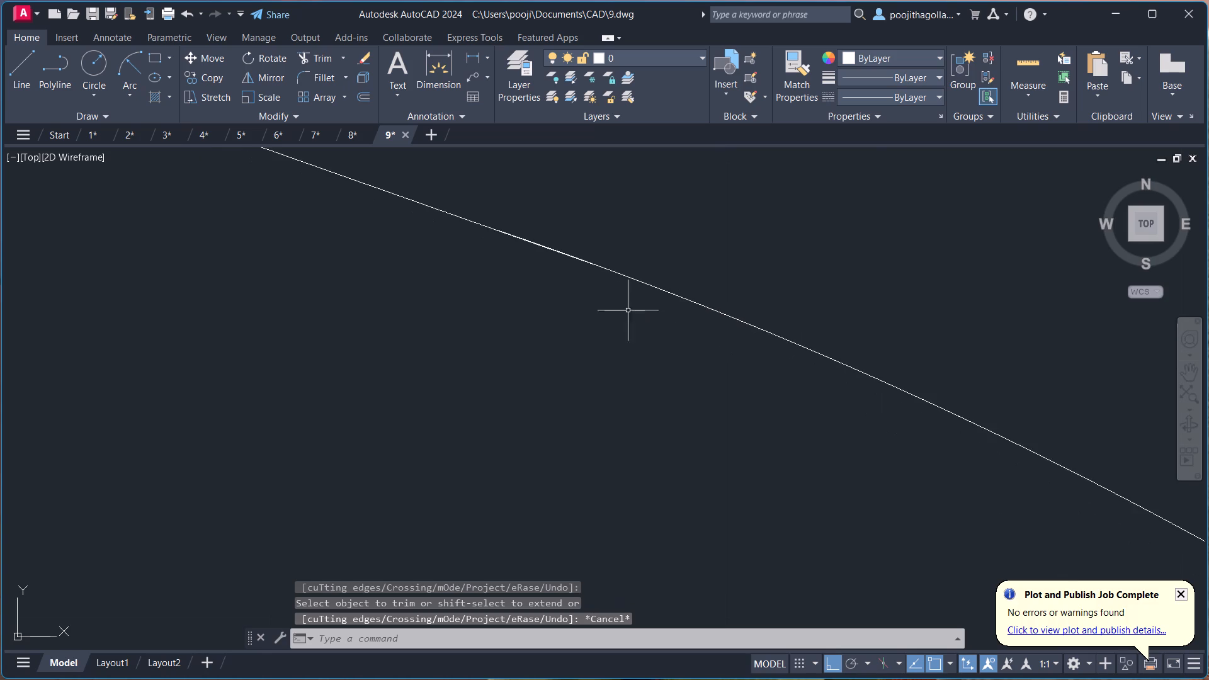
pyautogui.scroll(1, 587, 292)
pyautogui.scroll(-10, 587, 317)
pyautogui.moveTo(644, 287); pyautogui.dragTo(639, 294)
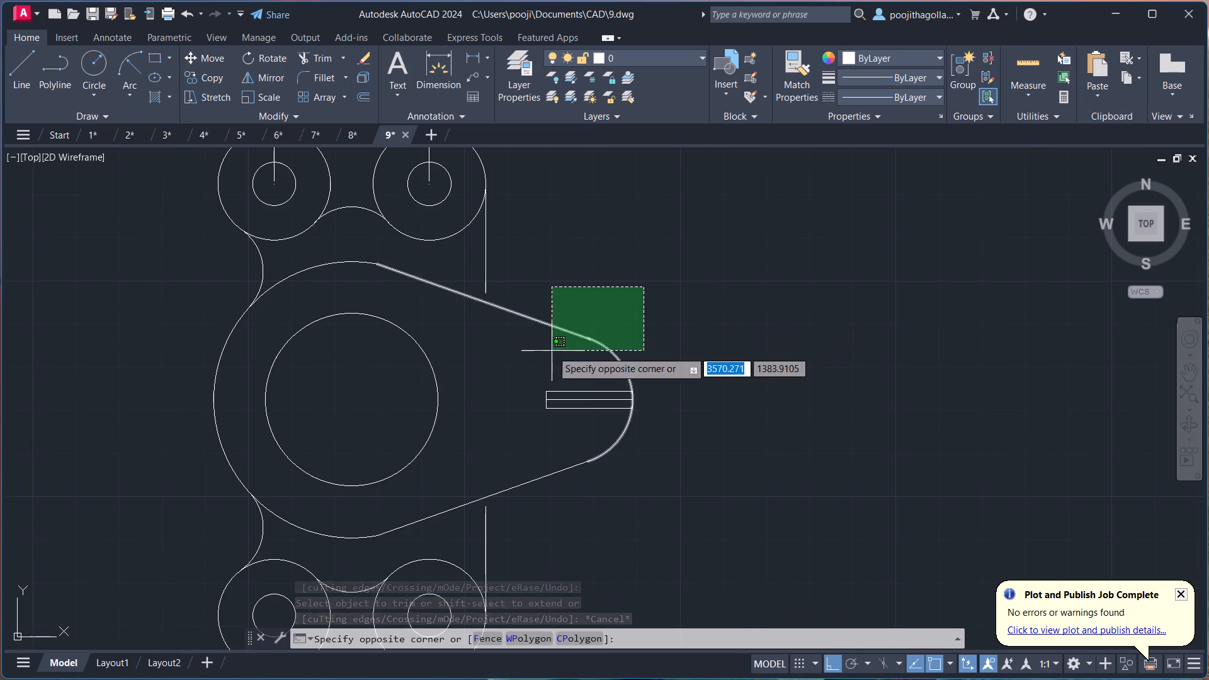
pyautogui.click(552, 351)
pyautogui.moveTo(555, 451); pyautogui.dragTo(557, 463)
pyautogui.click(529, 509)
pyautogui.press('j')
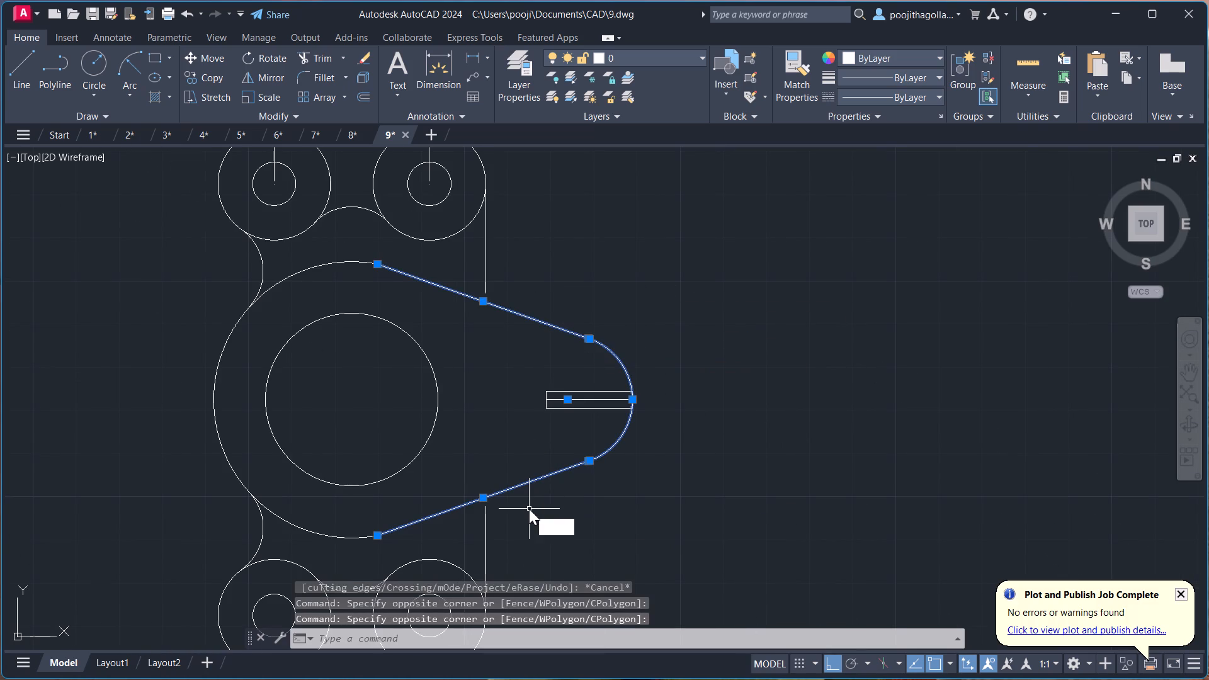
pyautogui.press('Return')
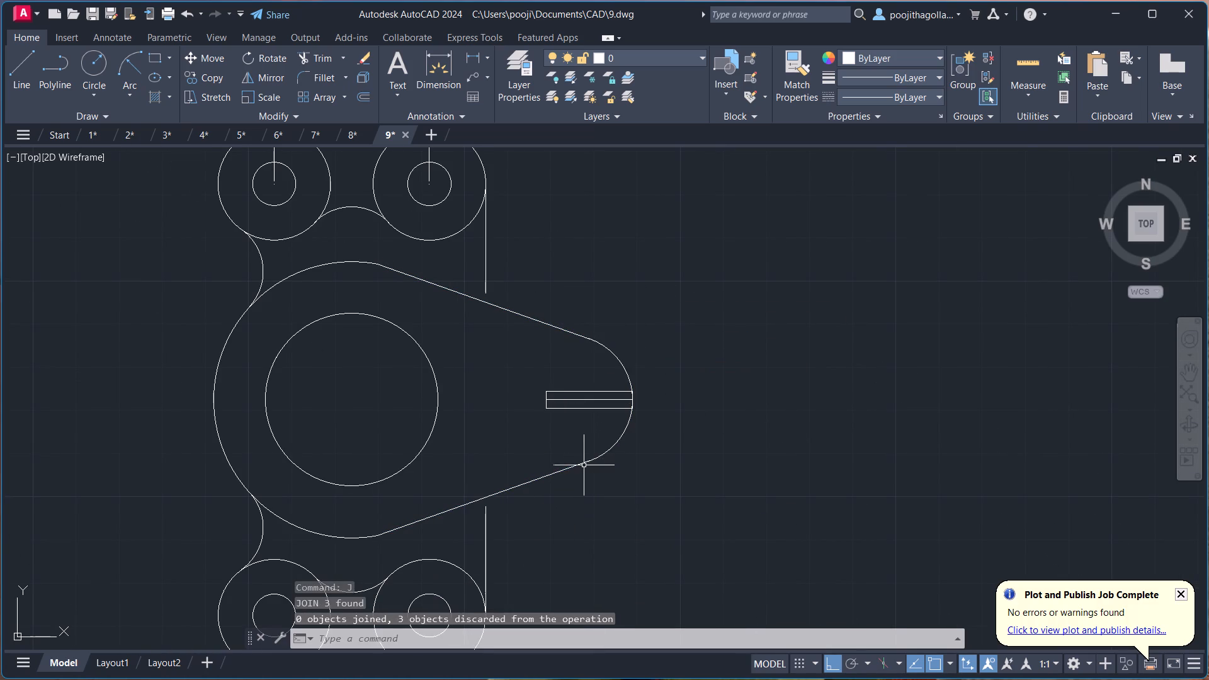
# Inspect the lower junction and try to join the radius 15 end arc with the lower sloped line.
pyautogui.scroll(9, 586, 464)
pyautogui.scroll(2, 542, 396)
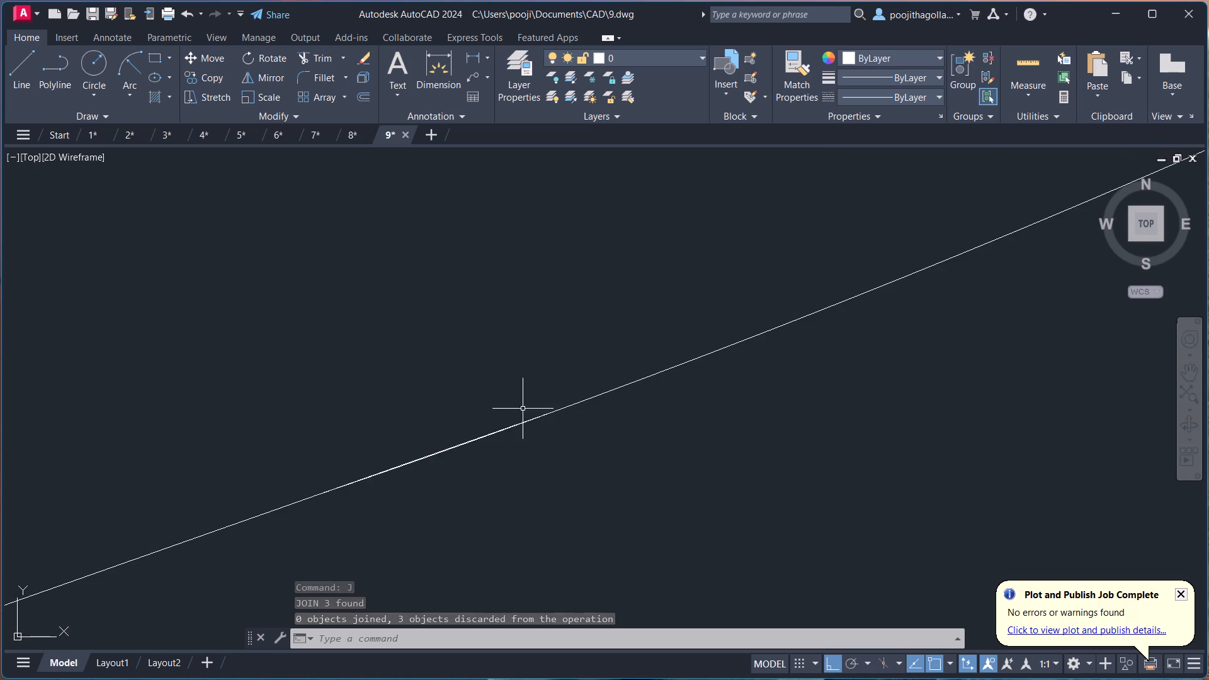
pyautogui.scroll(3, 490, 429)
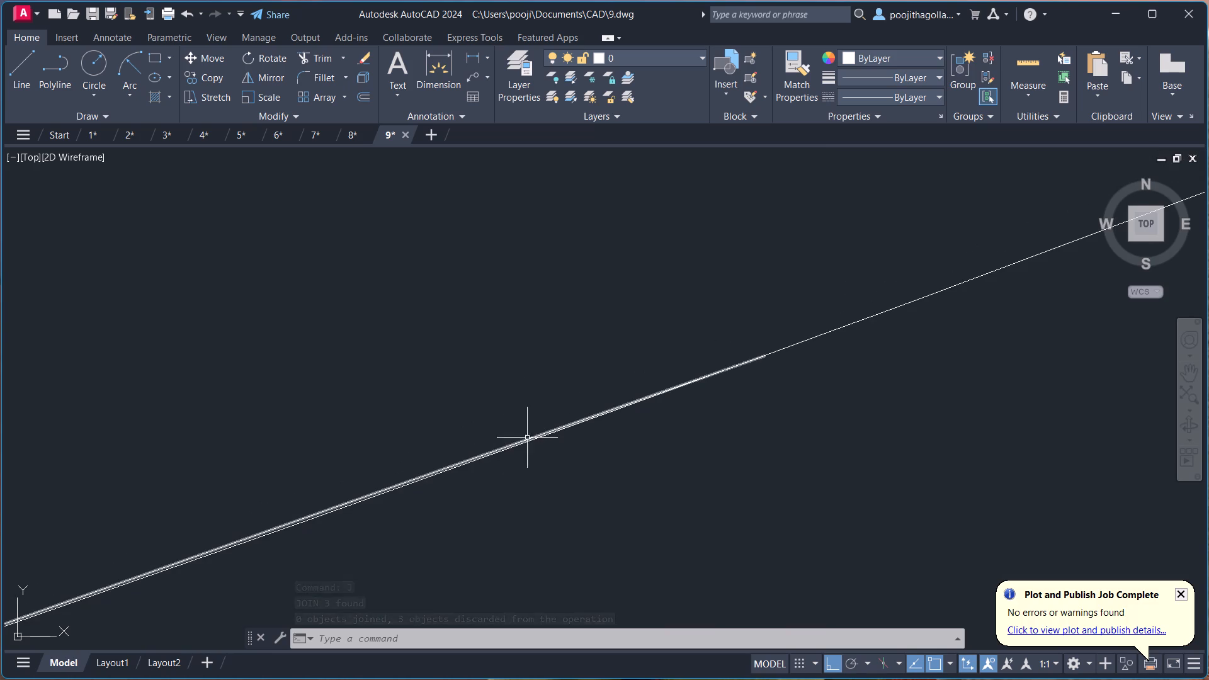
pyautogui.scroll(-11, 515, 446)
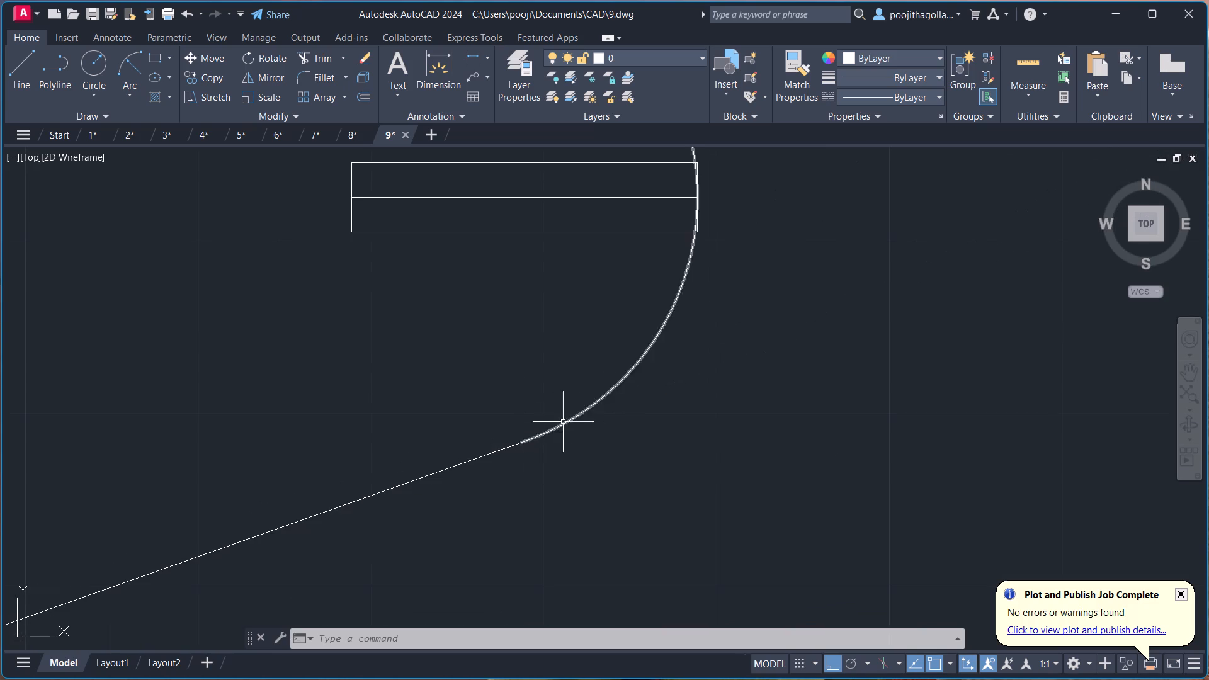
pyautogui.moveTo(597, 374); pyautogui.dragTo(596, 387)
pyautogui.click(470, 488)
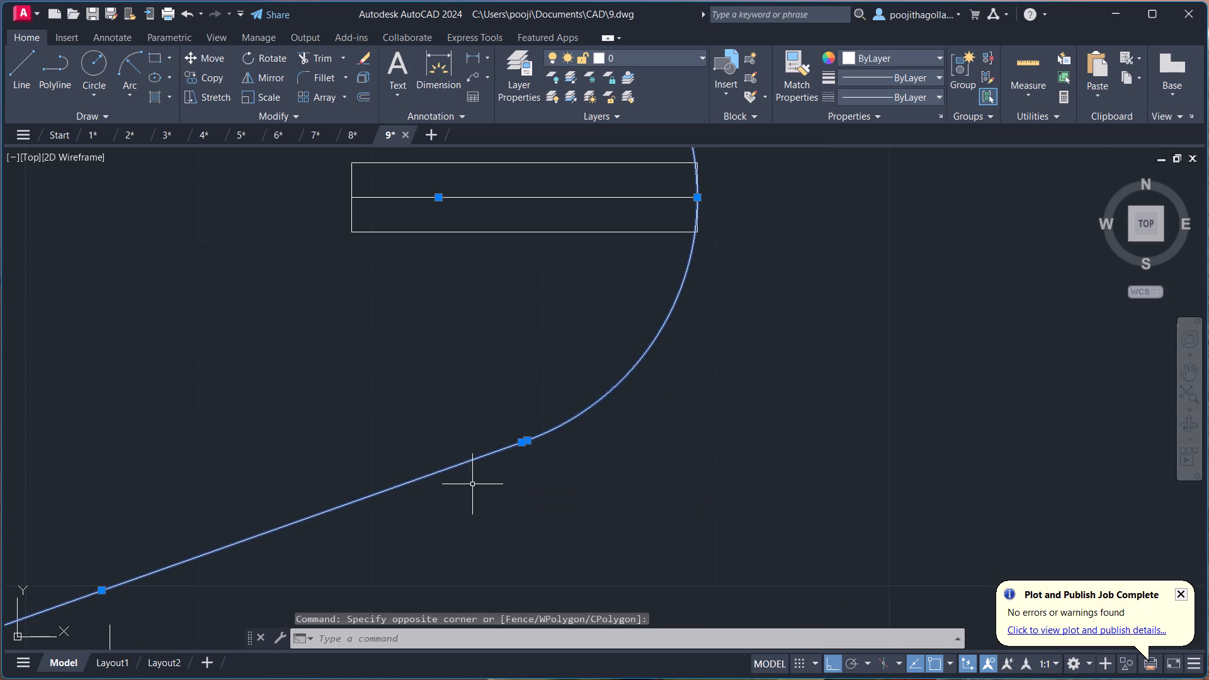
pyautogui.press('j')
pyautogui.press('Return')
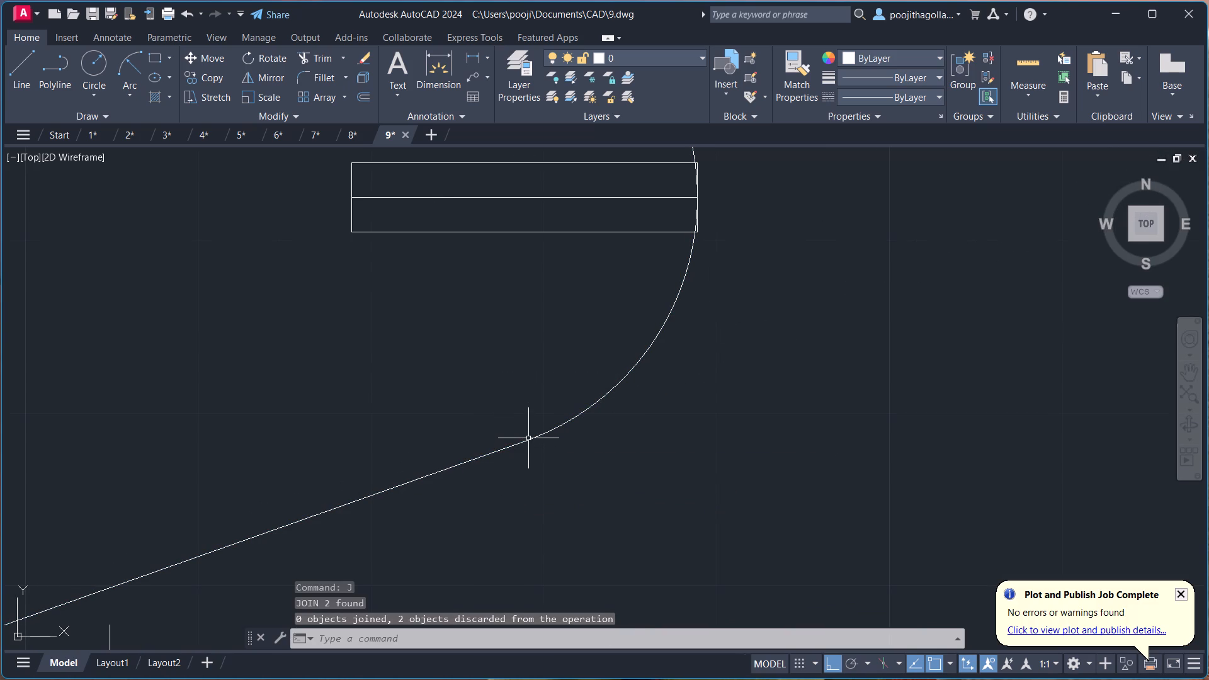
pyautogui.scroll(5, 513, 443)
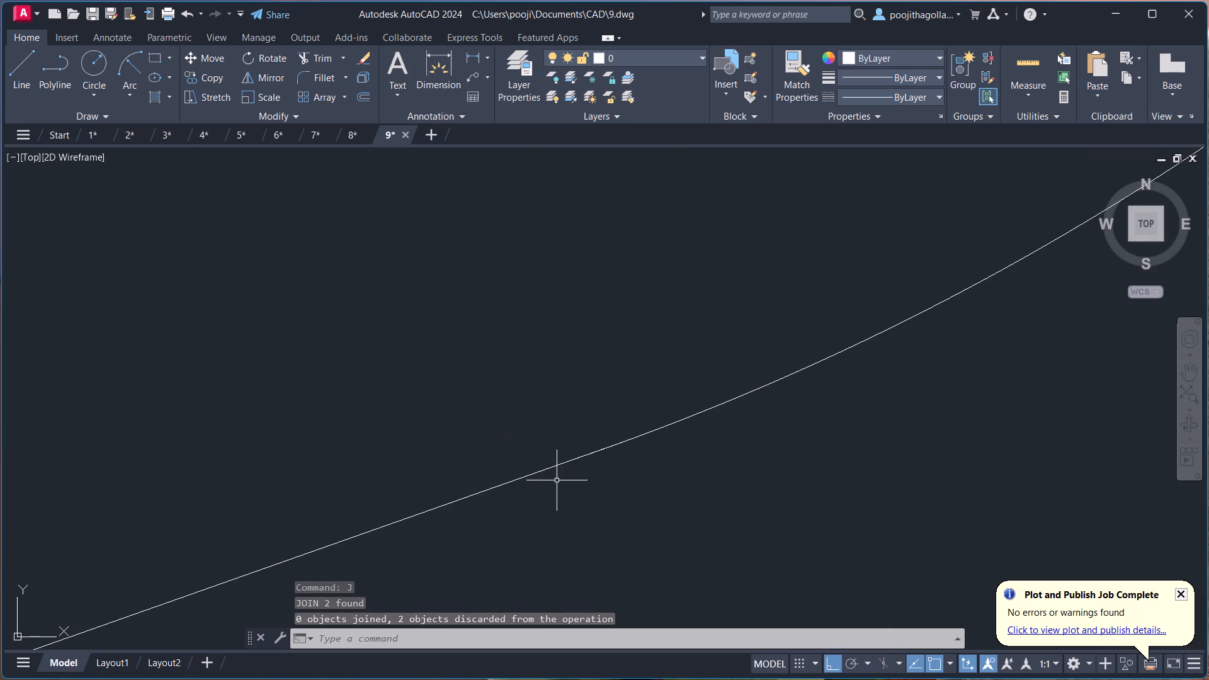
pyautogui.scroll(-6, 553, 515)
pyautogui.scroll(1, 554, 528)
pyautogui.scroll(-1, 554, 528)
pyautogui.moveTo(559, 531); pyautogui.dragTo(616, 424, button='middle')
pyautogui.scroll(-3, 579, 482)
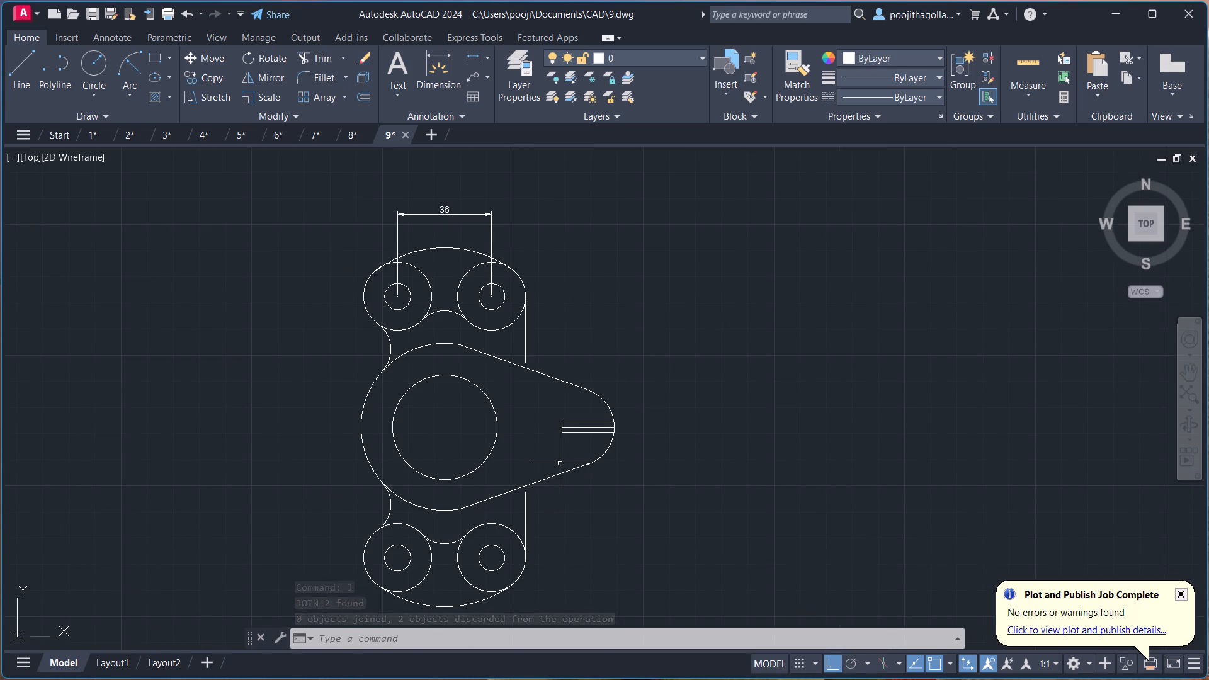
# Stretch the lower sloped line's outer end so it meets the lower endpoint of the radius 15 end arc.
pyautogui.click(560, 463)
pyautogui.click(554, 490)
pyautogui.scroll(4, 577, 476)
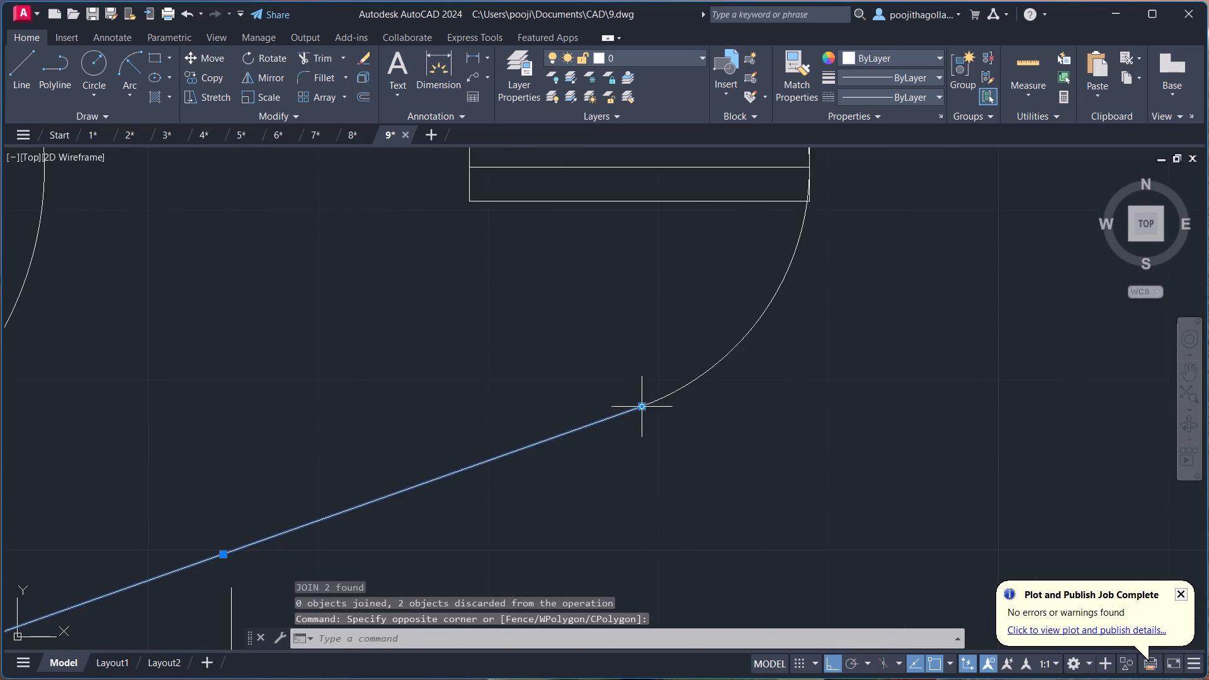
pyautogui.click(644, 409)
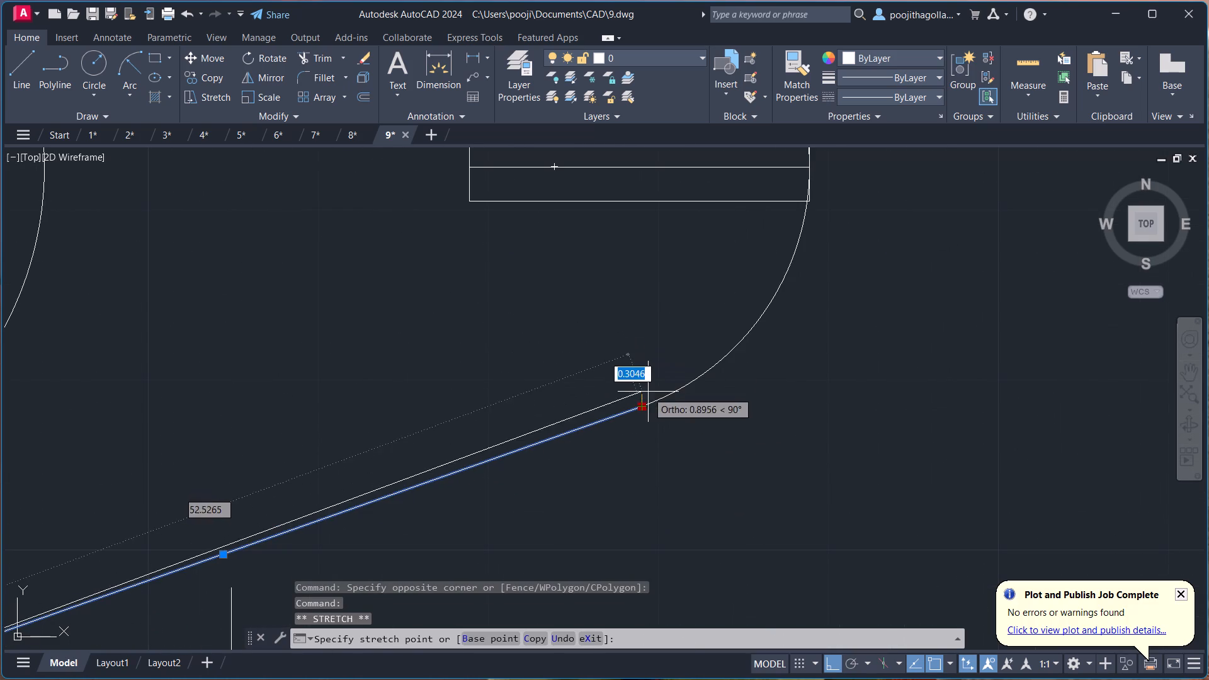
pyautogui.click(643, 463)
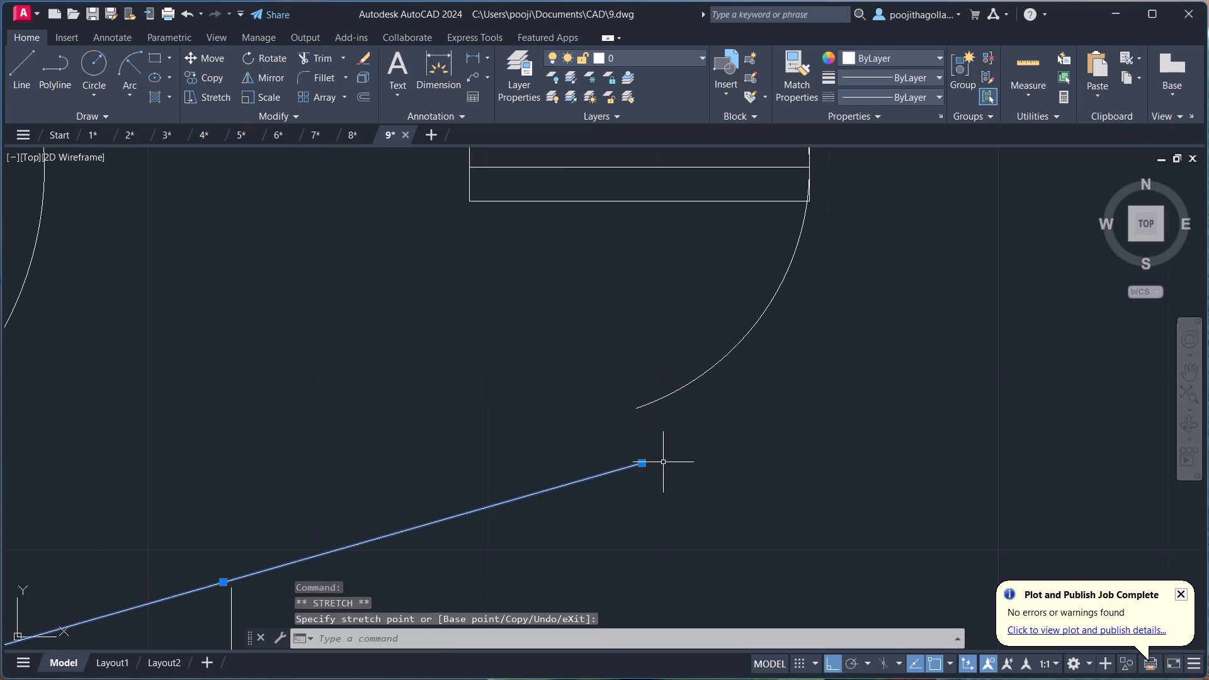
pyautogui.click(644, 466)
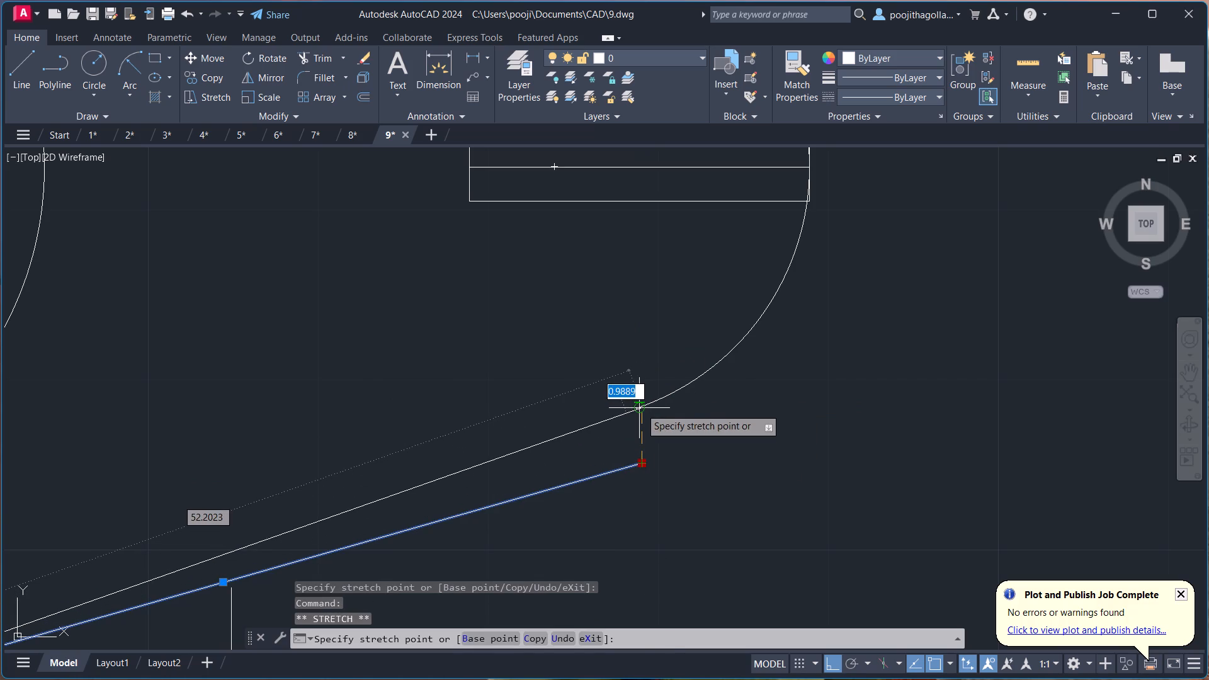
pyautogui.click(640, 408)
pyautogui.scroll(-1, 671, 448)
pyautogui.press('Escape')
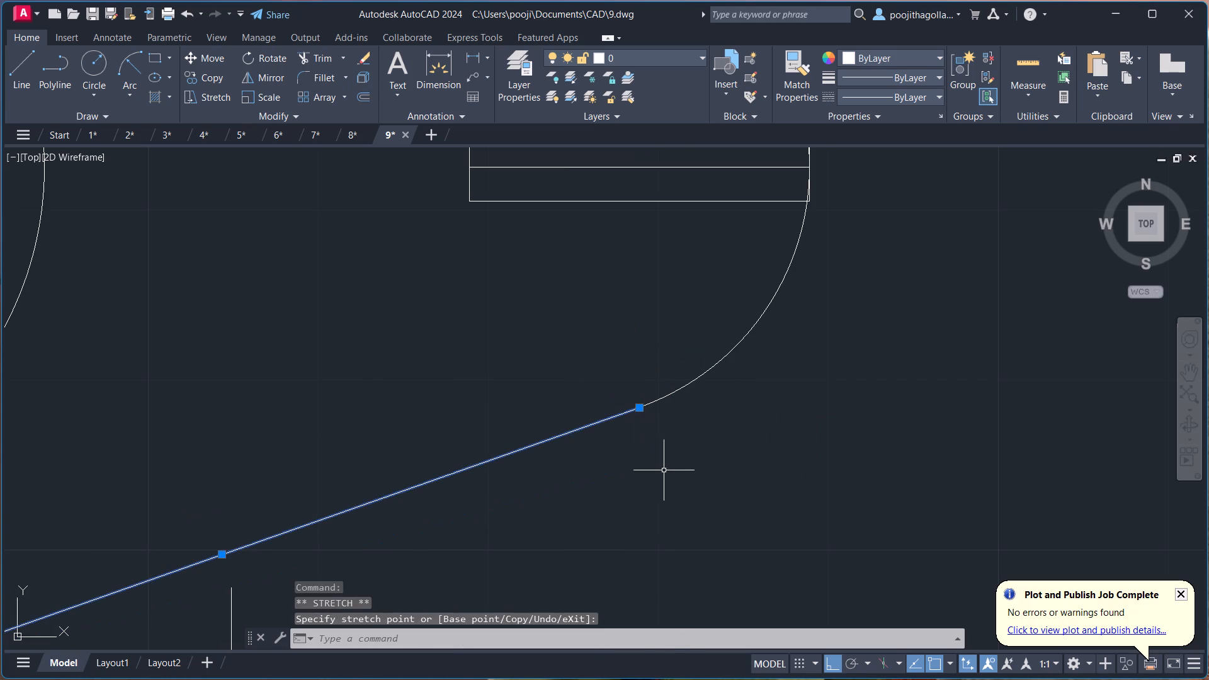
# Stretch the upper sloped line's outer end so it meets the upper endpoint of the radius 15 end arc.
pyautogui.scroll(-2, 653, 467)
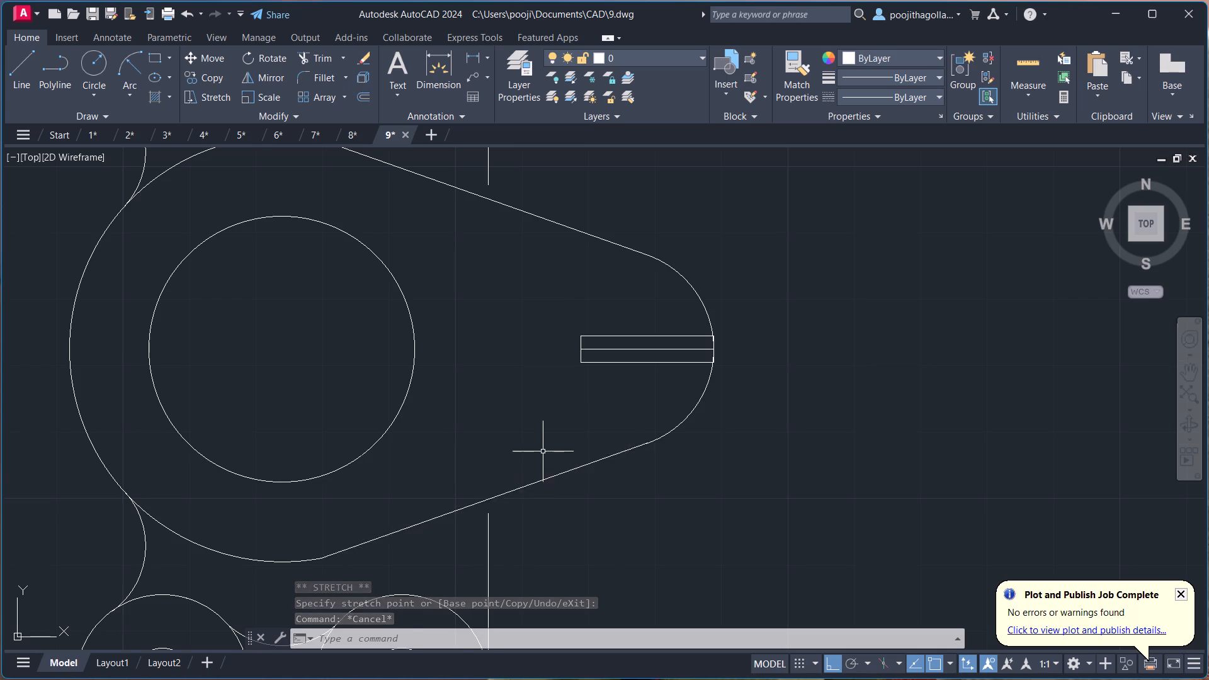
pyautogui.scroll(-1, 543, 451)
pyautogui.moveTo(552, 467); pyautogui.dragTo(570, 495, button='middle')
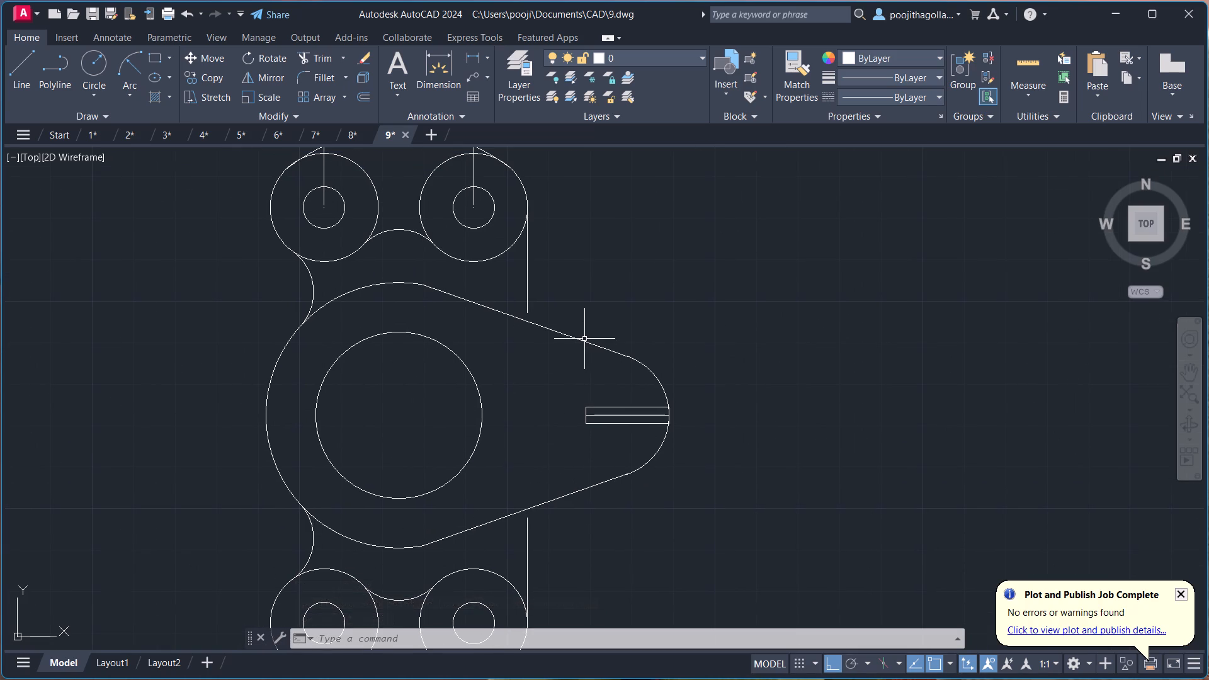
pyautogui.click(584, 339)
pyautogui.scroll(2, 598, 373)
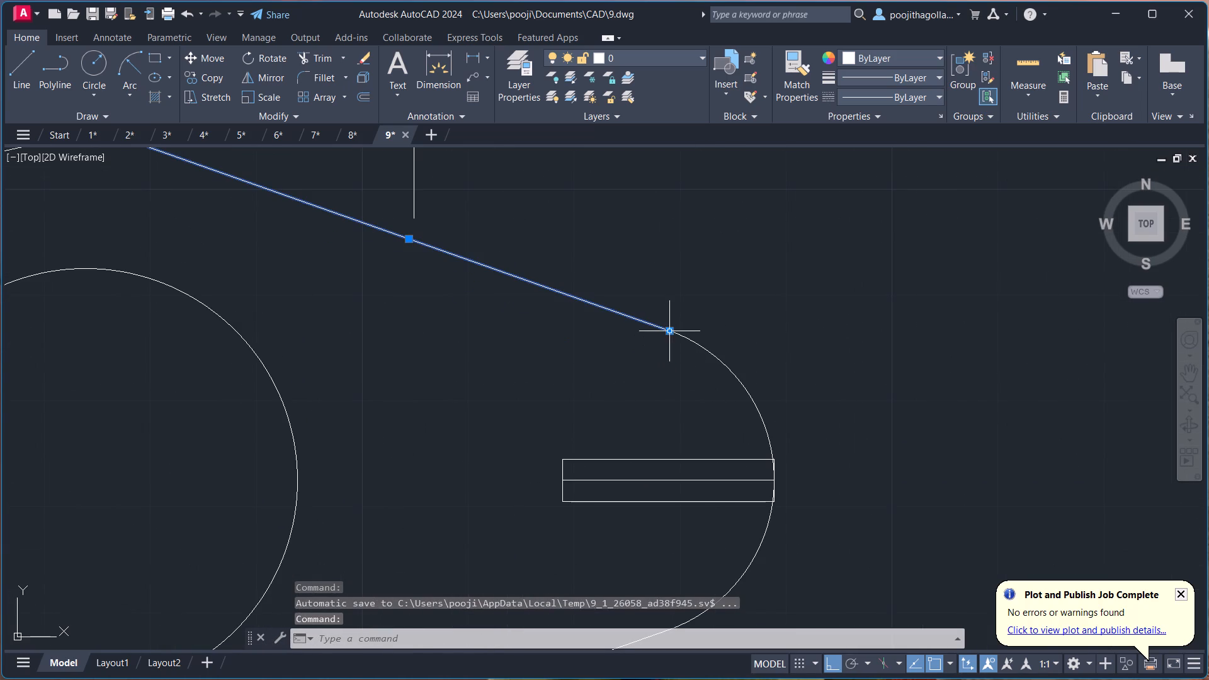
pyautogui.click(666, 333)
pyautogui.click(675, 286)
pyautogui.click(670, 288)
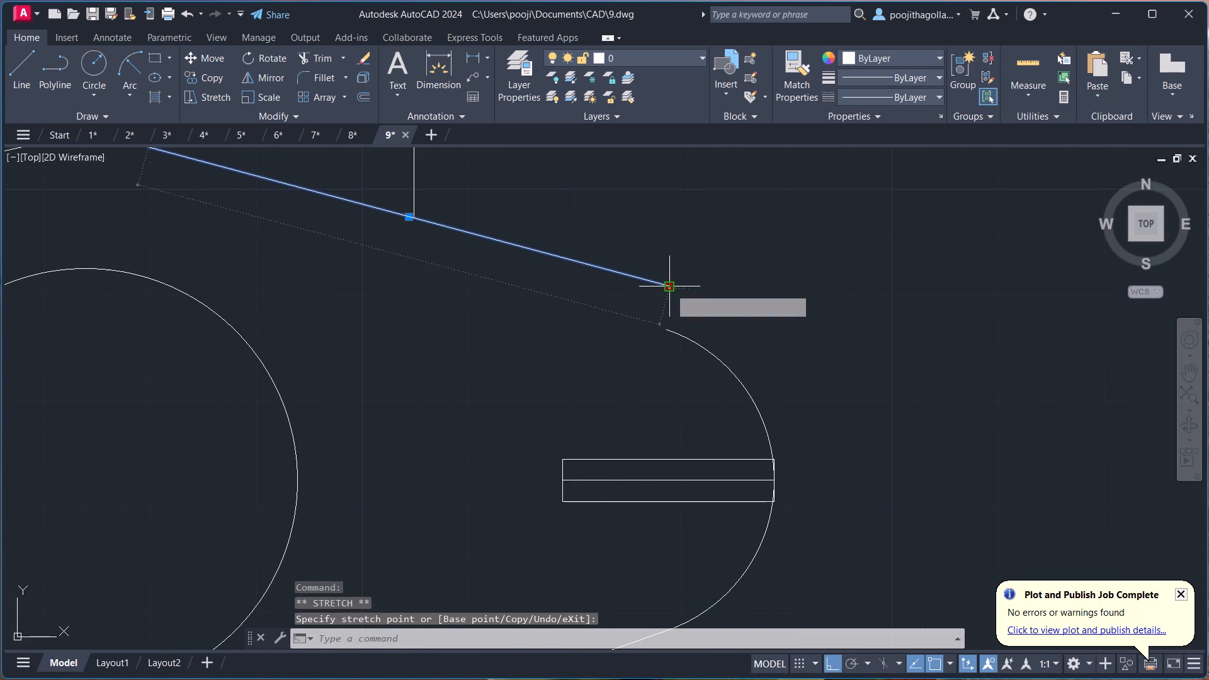
pyautogui.click(667, 327)
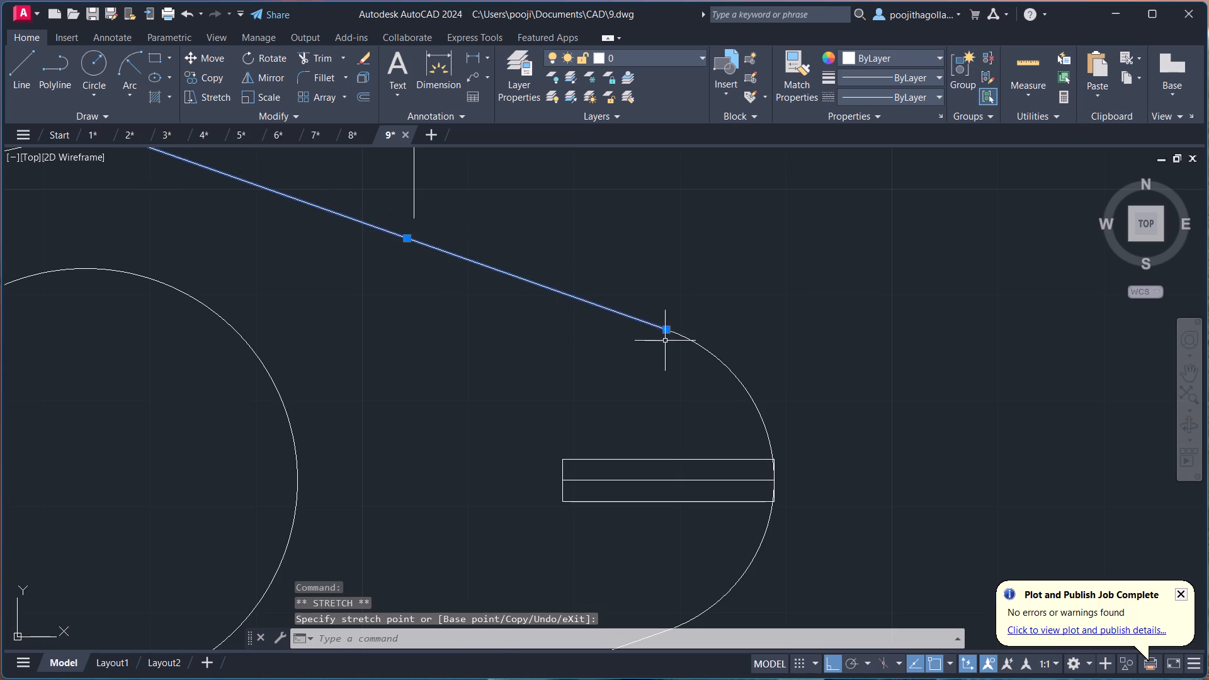
pyautogui.scroll(-1, 651, 381)
pyautogui.press('Escape')
# Join the upper sloped line, the radius 15 end arc and the lower sloped line.
pyautogui.moveTo(610, 411); pyautogui.dragTo(622, 333, button='middle')
pyautogui.moveTo(732, 178); pyautogui.dragTo(726, 203)
pyautogui.click(653, 288)
pyautogui.moveTo(603, 456); pyautogui.dragTo(601, 465)
pyautogui.click(571, 548)
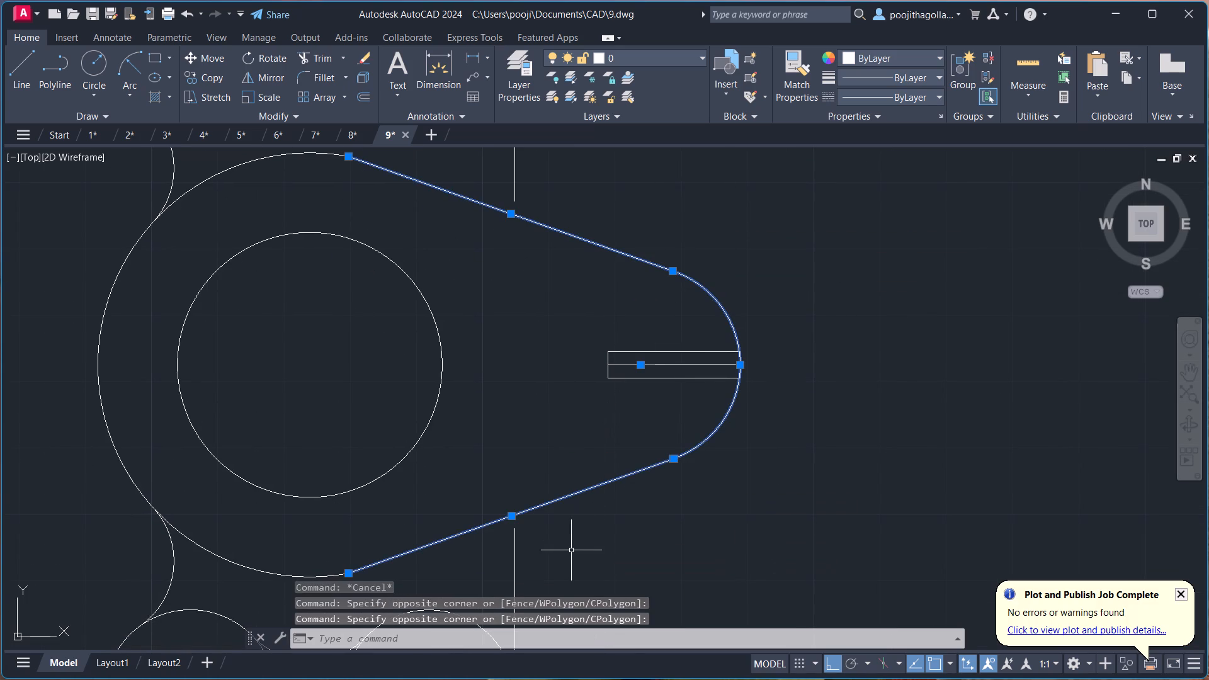
pyautogui.press('j')
pyautogui.press('Return')
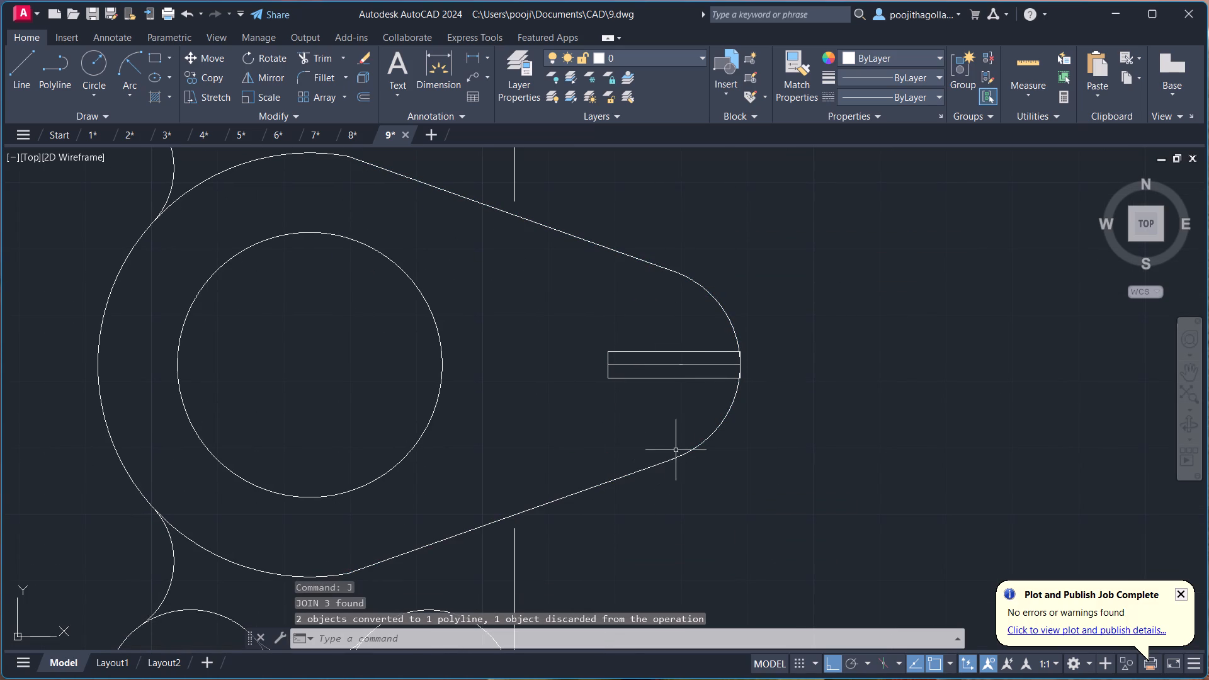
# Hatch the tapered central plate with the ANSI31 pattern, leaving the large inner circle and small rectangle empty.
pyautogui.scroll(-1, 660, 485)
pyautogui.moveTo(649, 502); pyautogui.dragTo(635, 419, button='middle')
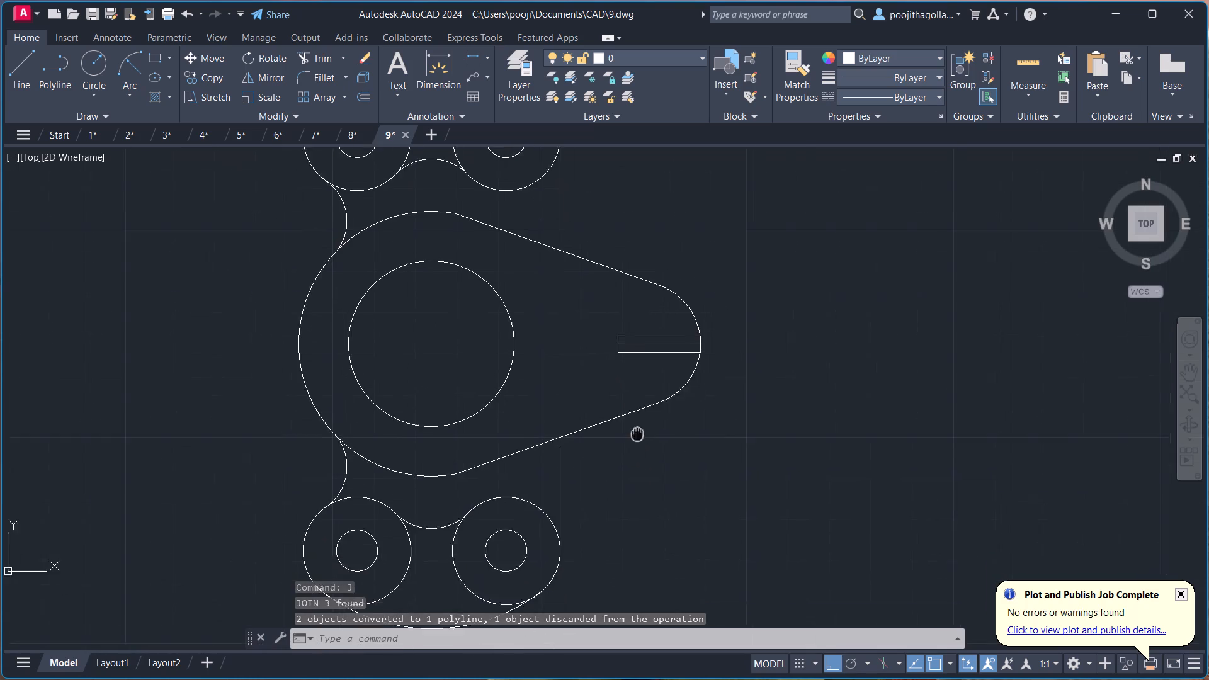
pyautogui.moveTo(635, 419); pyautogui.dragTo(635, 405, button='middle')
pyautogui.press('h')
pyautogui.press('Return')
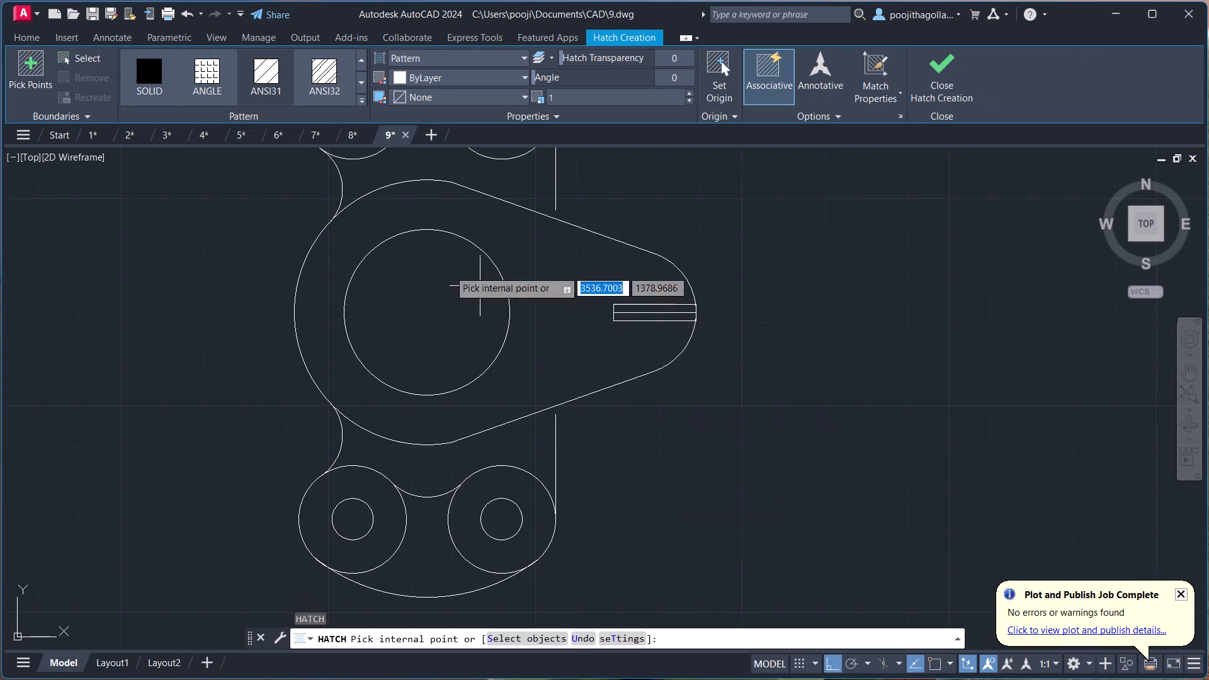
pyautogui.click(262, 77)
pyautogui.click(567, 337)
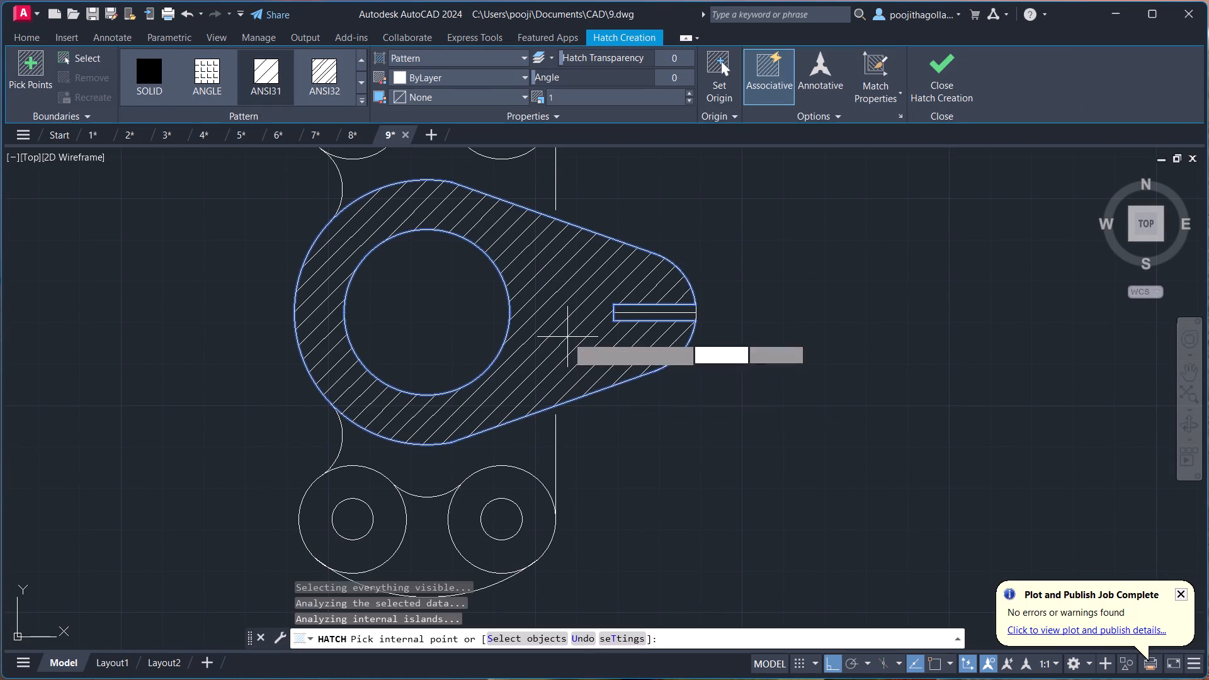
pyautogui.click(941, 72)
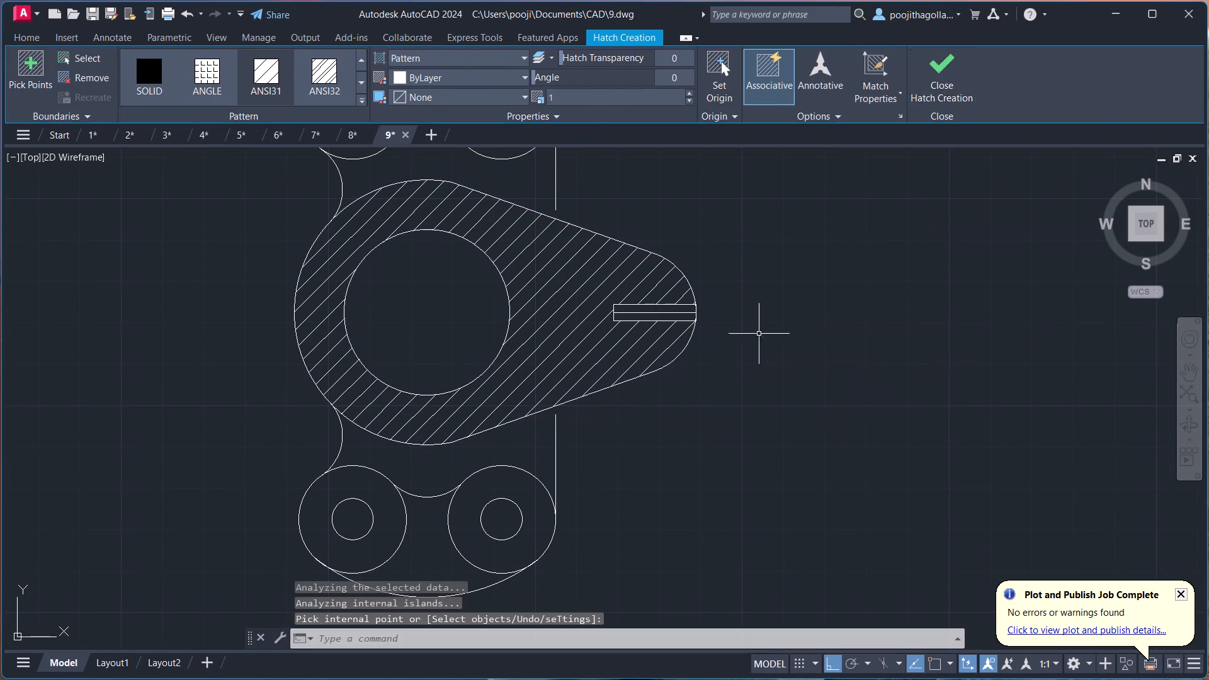
# Move the 20 by 4 rectangle with its centreline horizontally inward, placing its outer-edge midpoint at the rectangle's original centre.
pyautogui.scroll(-1, 661, 452)
pyautogui.moveTo(665, 467); pyautogui.dragTo(687, 438, button='middle')
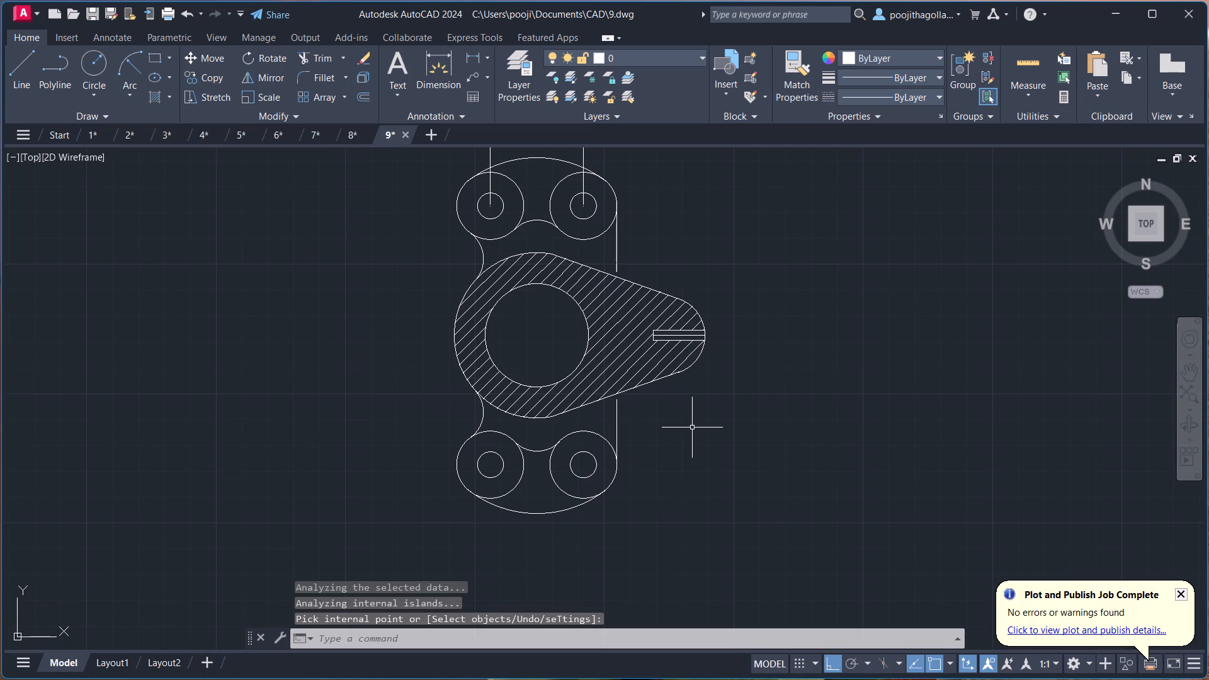
pyautogui.scroll(3, 690, 331)
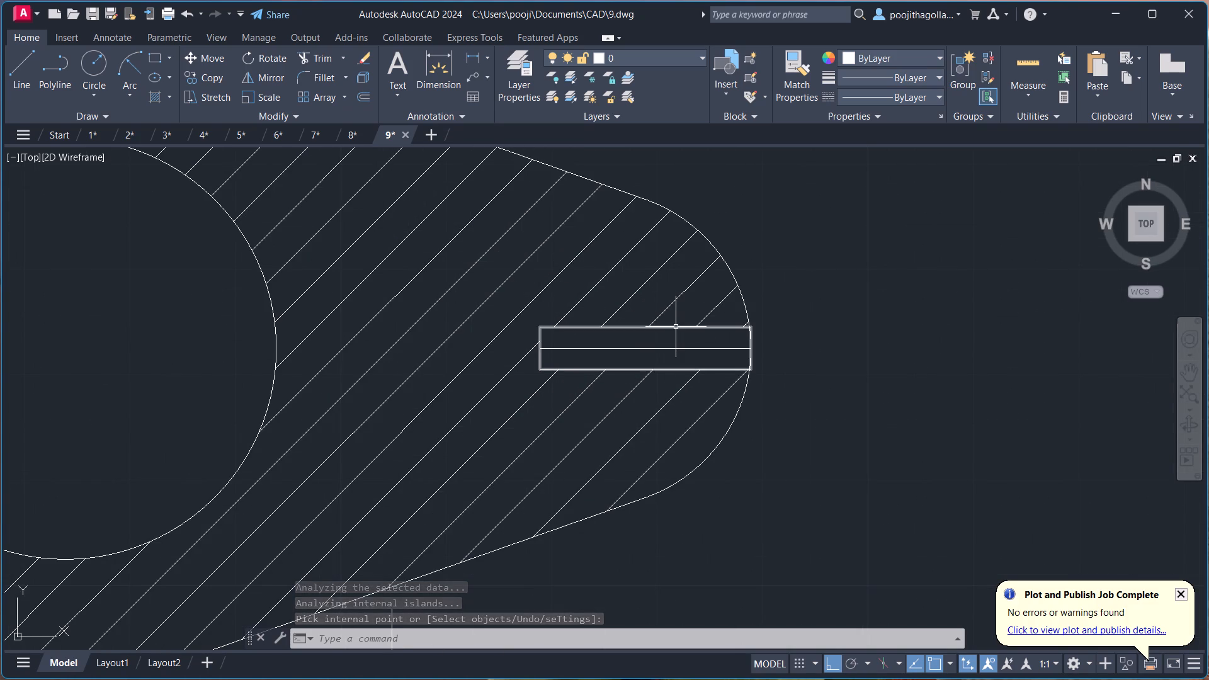
pyautogui.click(676, 327)
pyautogui.click(667, 348)
pyautogui.press('m')
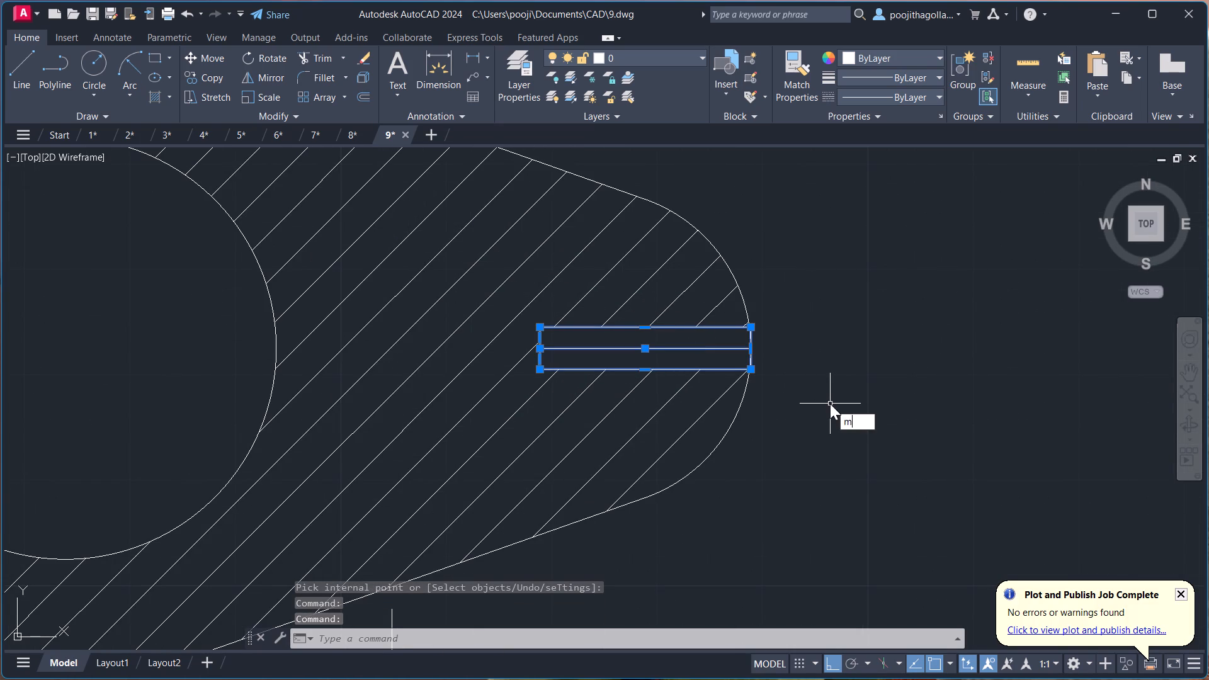
pyautogui.press('Return')
pyautogui.click(750, 345)
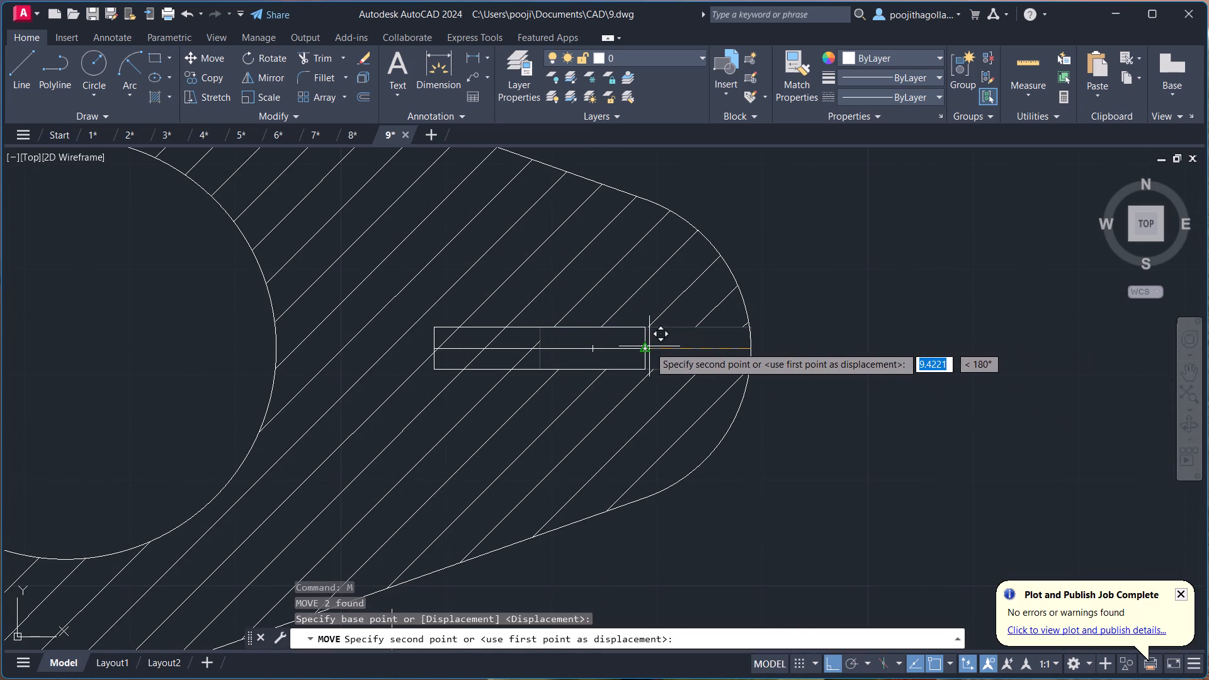
pyautogui.click(649, 346)
# Delete the leftover duplicate centreline between the moved rectangle and the rounded end.
pyautogui.click(707, 349)
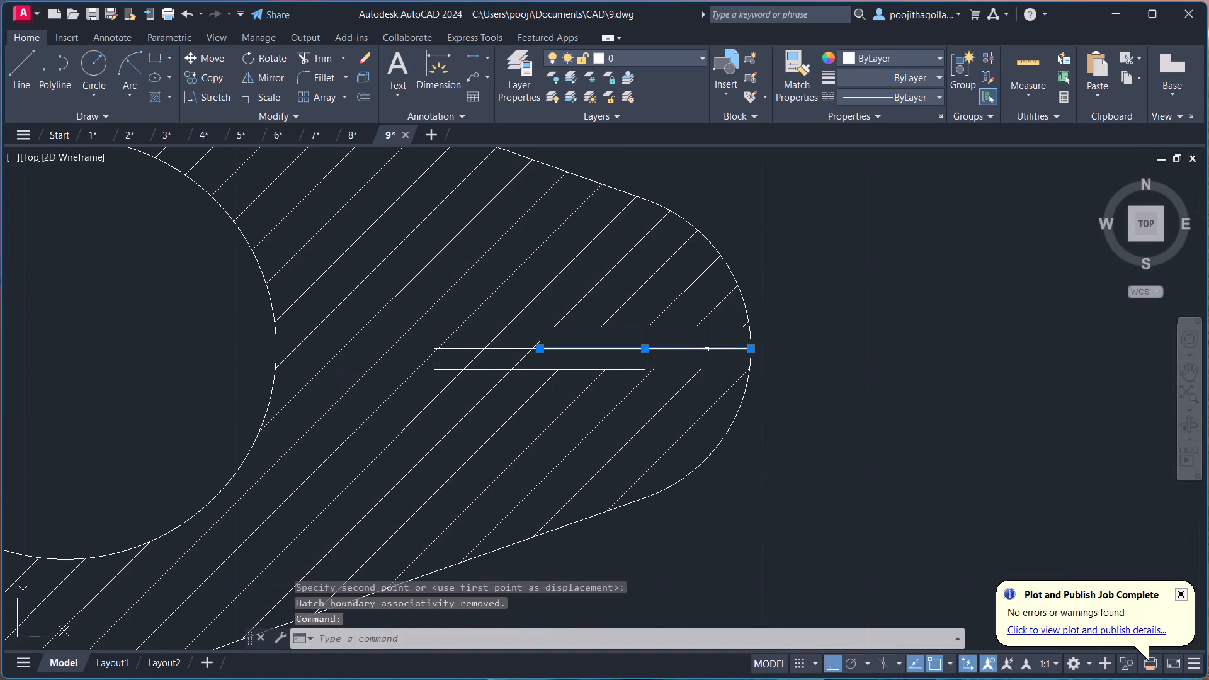
pyautogui.press('Delete')
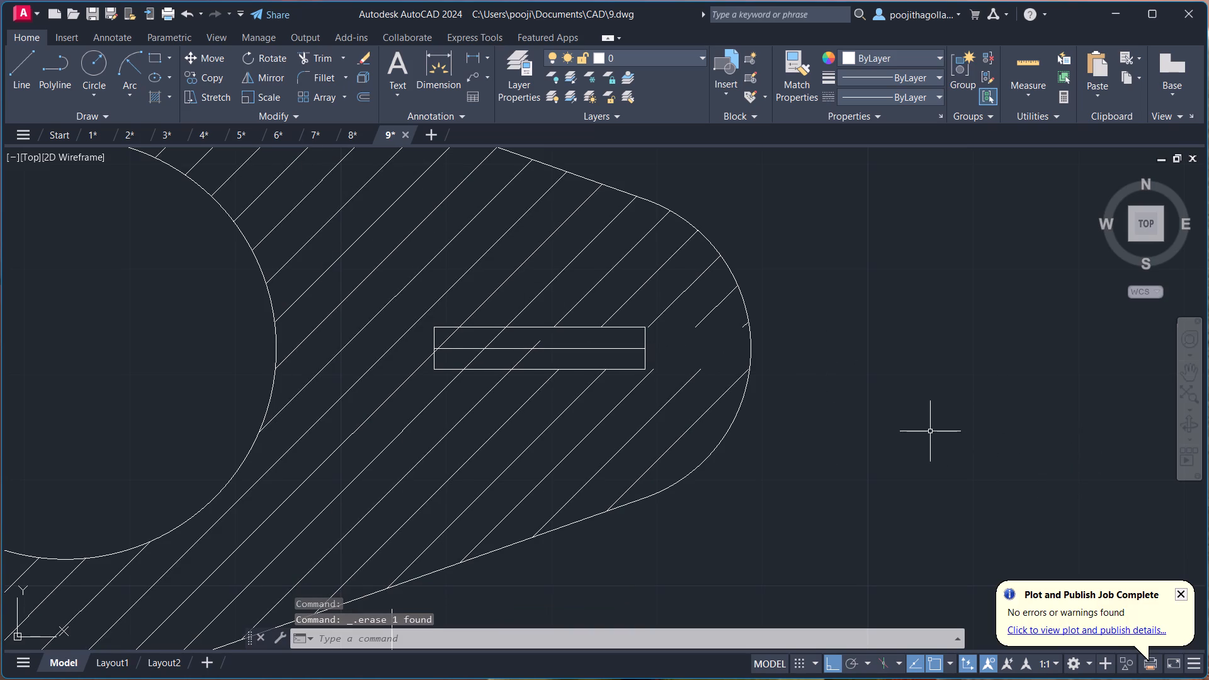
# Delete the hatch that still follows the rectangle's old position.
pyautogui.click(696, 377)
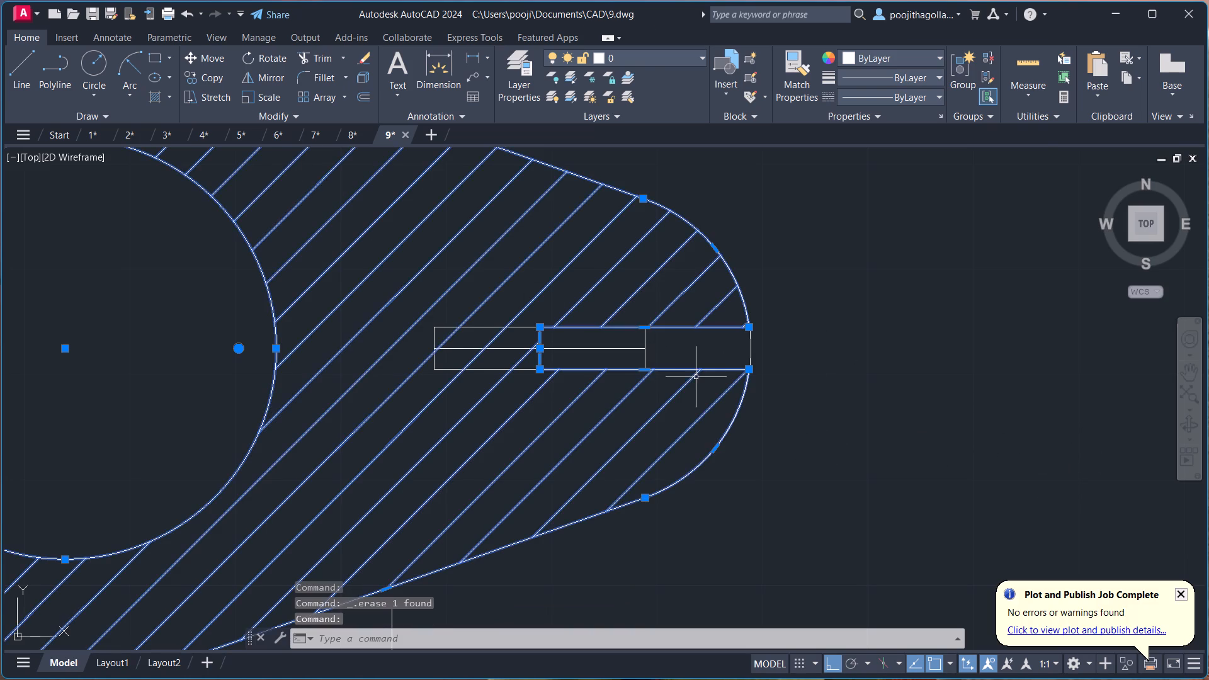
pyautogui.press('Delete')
# Hatch the tapered plate with ANSI31 around the large inner circle and the repositioned rectangle.
pyautogui.scroll(-2, 776, 416)
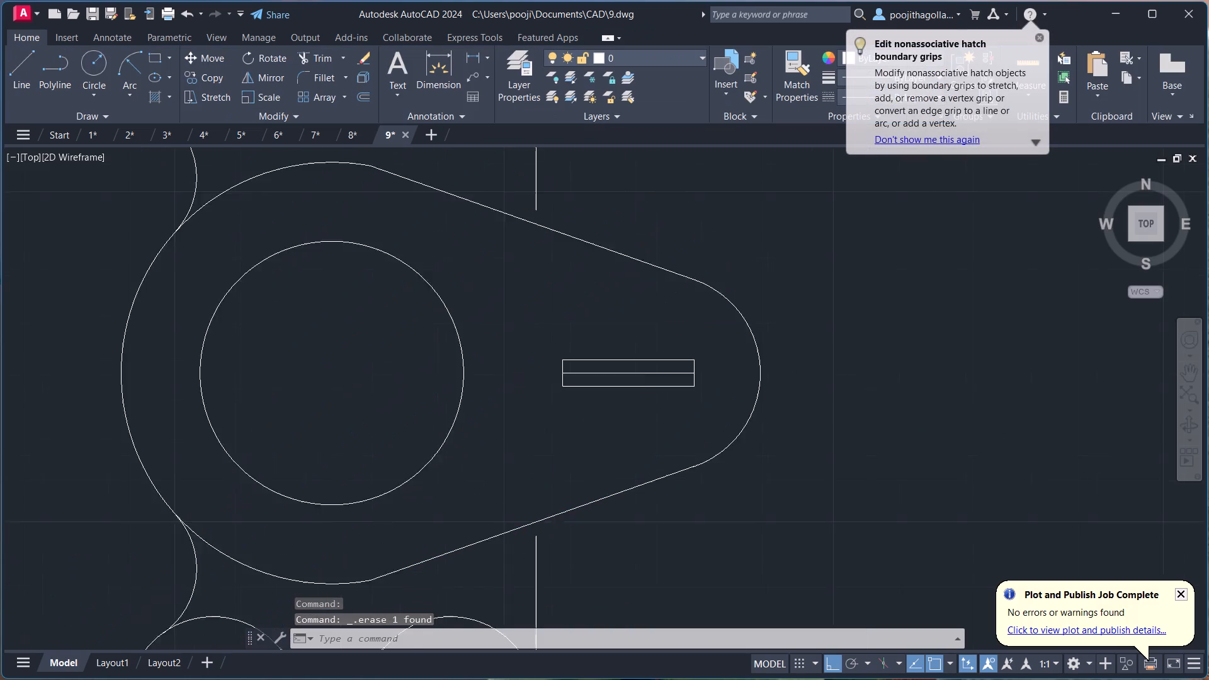
pyautogui.moveTo(776, 421); pyautogui.dragTo(766, 375, button='middle')
pyautogui.press('h')
pyautogui.press('Return')
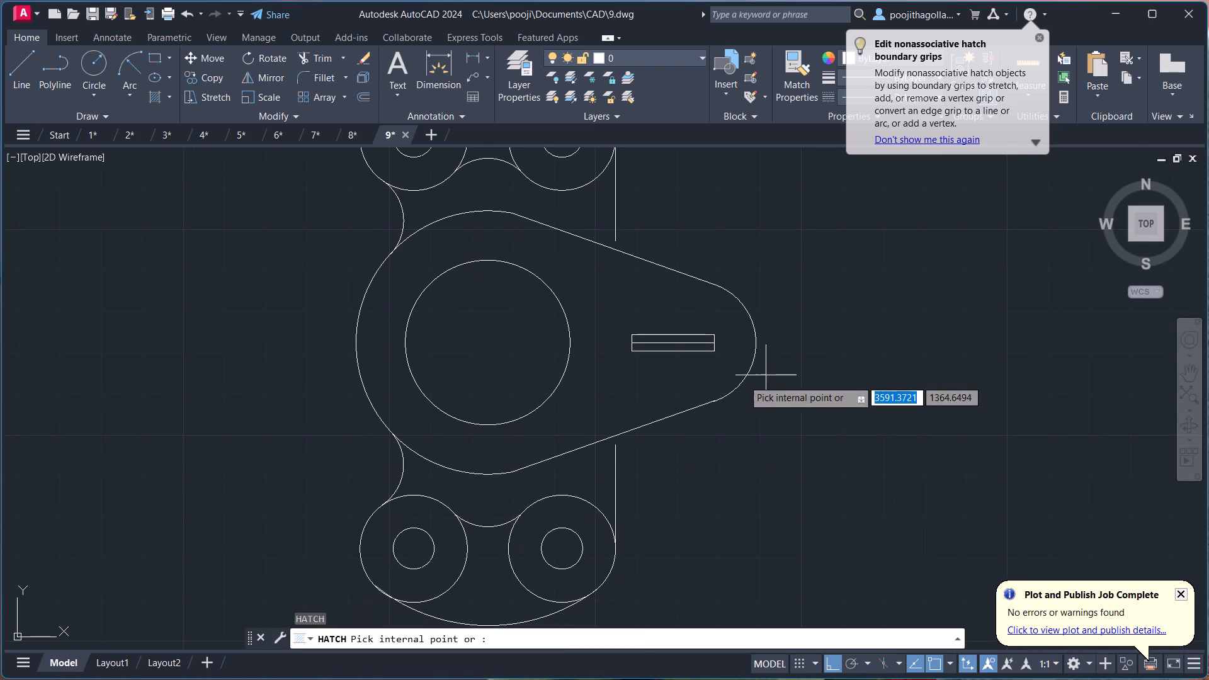
pyautogui.click(597, 308)
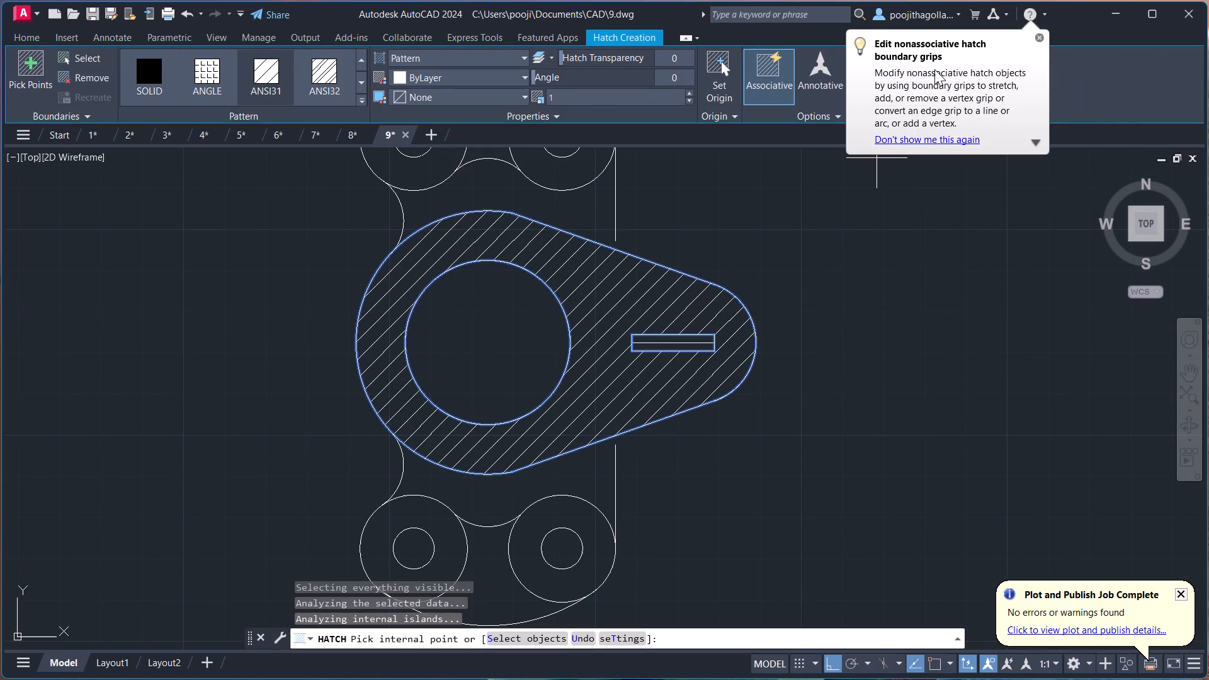
pyautogui.click(1037, 34)
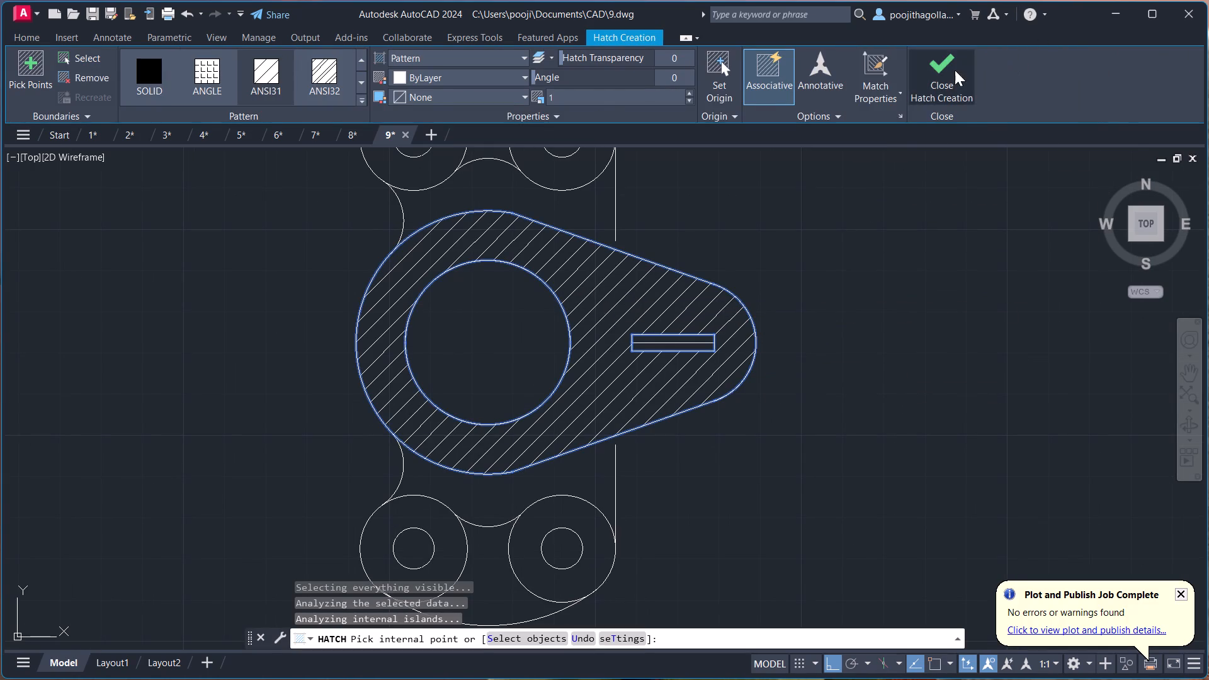
pyautogui.click(955, 70)
# Lengthen the upper vertical side line down to the hatched plate's upper sloped edge.
pyautogui.scroll(1, 732, 246)
pyautogui.moveTo(644, 246); pyautogui.dragTo(679, 276, button='middle')
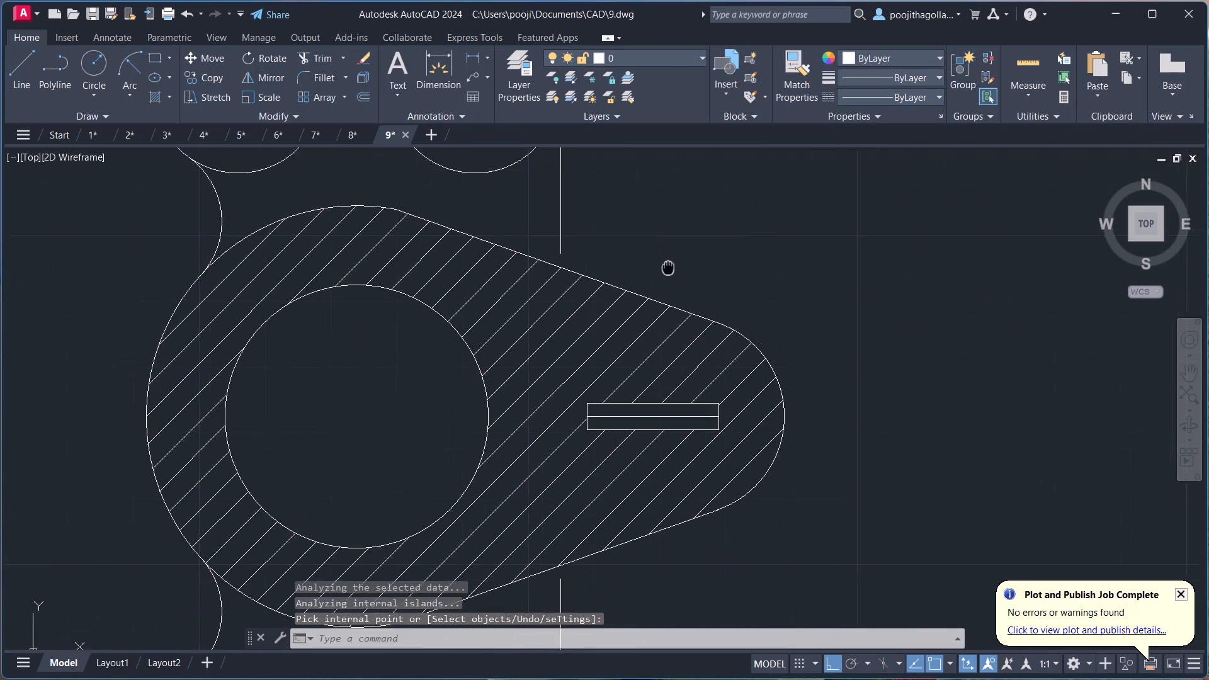
pyautogui.moveTo(679, 276); pyautogui.dragTo(681, 278, button='middle')
pyautogui.press('l')
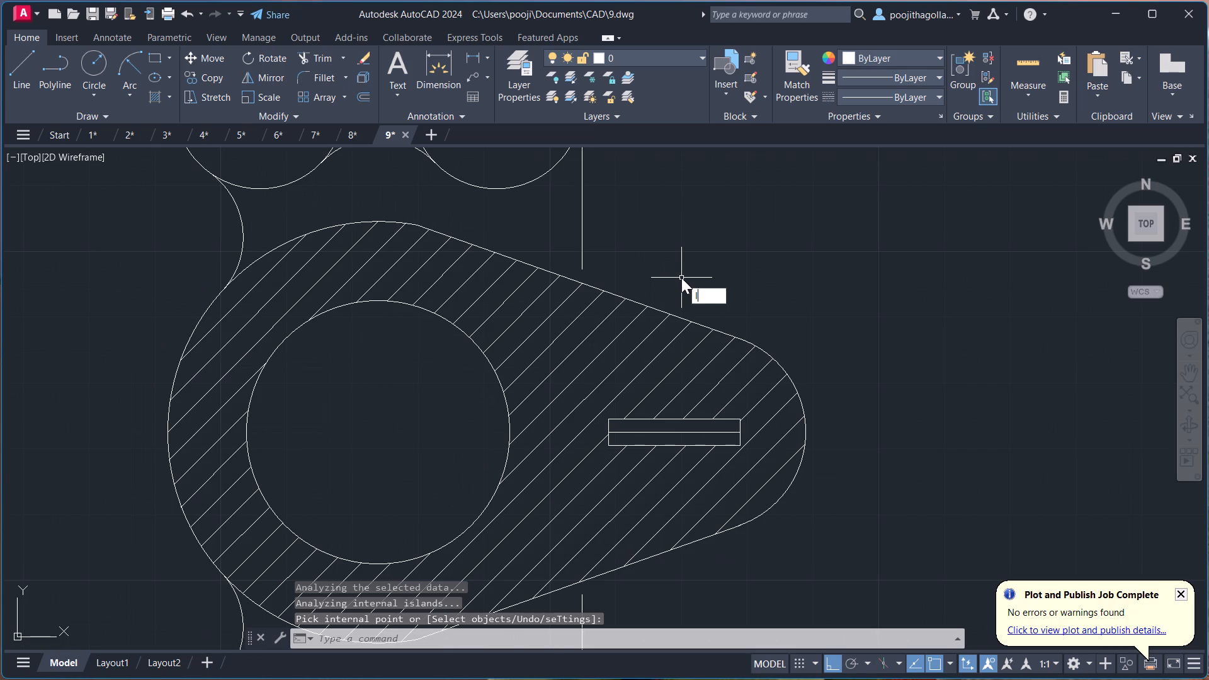
pyautogui.press('Escape')
pyautogui.click(599, 212)
pyautogui.click(555, 238)
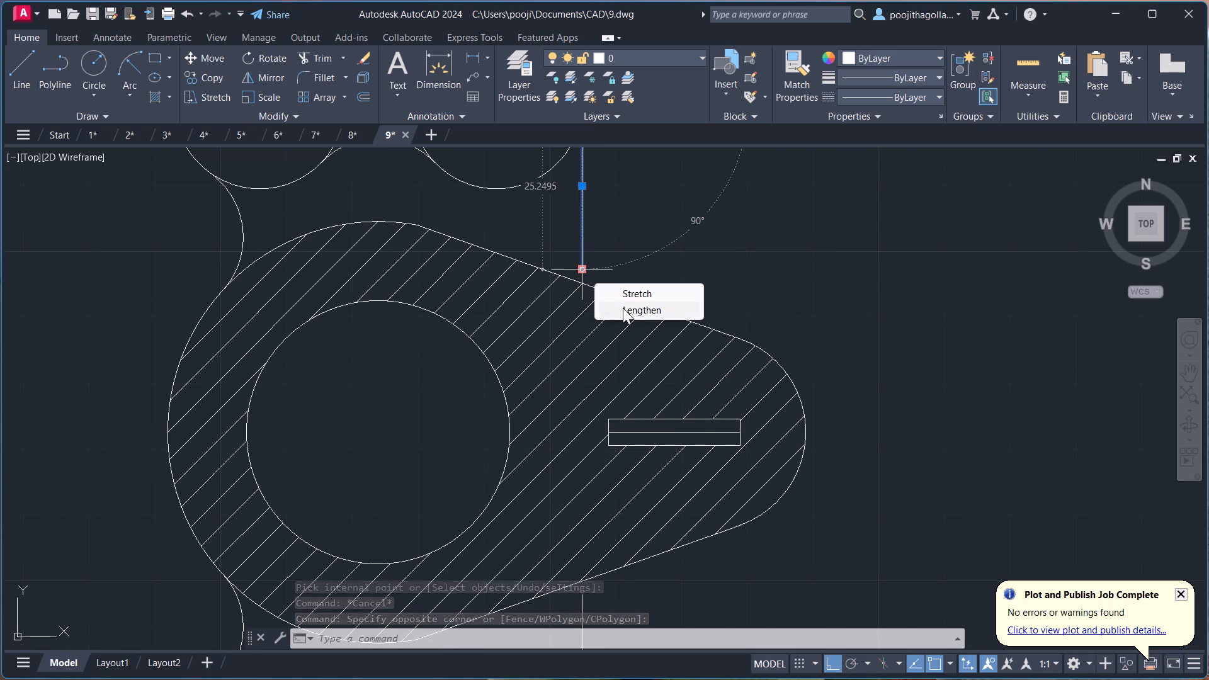
pyautogui.click(623, 308)
pyautogui.scroll(4, 589, 297)
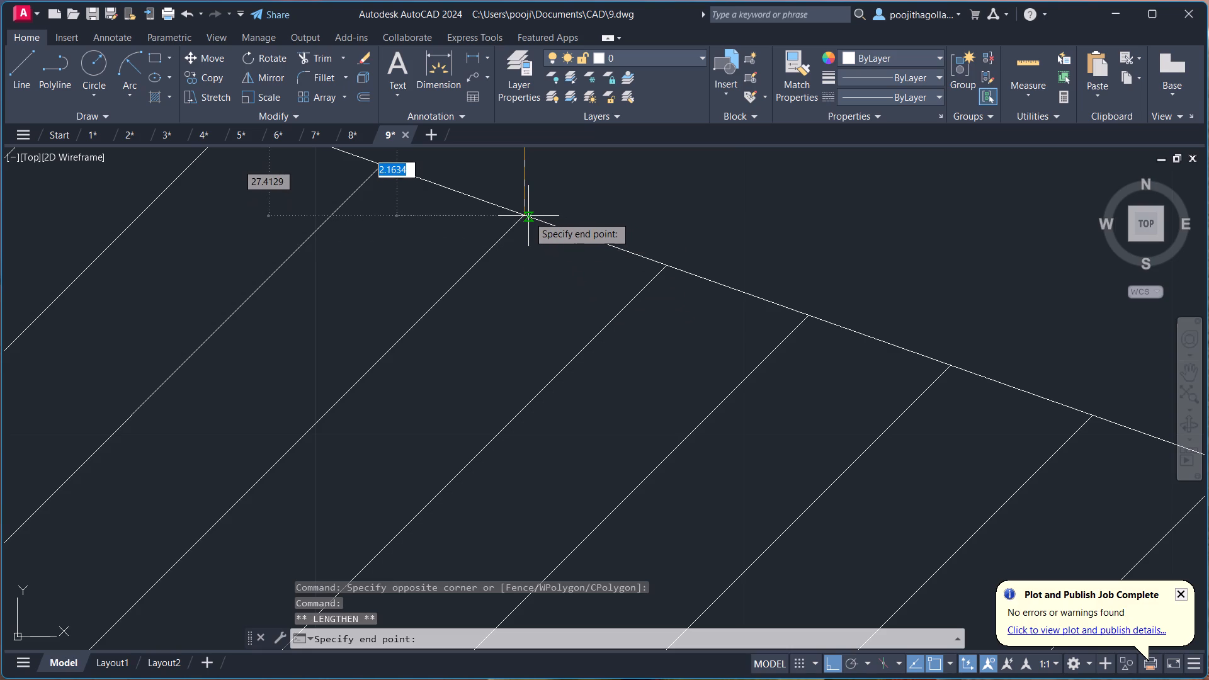
pyautogui.click(527, 215)
pyautogui.scroll(-2, 557, 264)
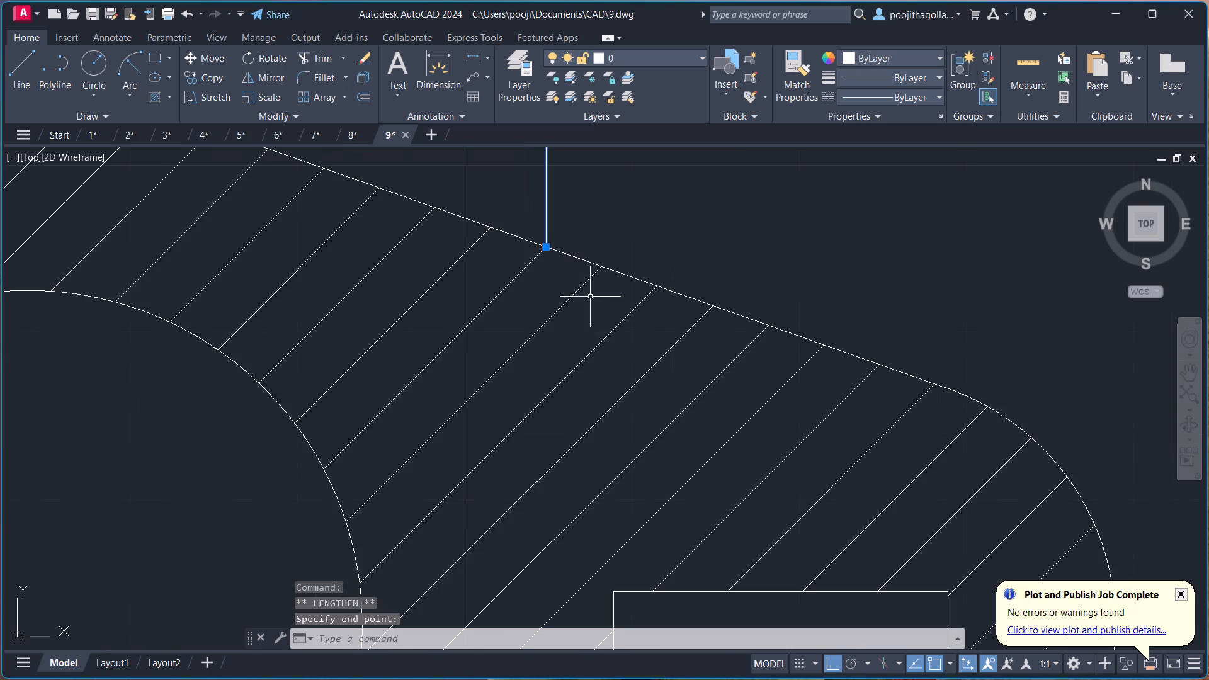
pyautogui.press('Escape')
# Lengthen the lower vertical side line up to the hatched plate's lower sloped edge.
pyautogui.scroll(-2, 617, 399)
pyautogui.moveTo(604, 428); pyautogui.dragTo(599, 201, button='middle')
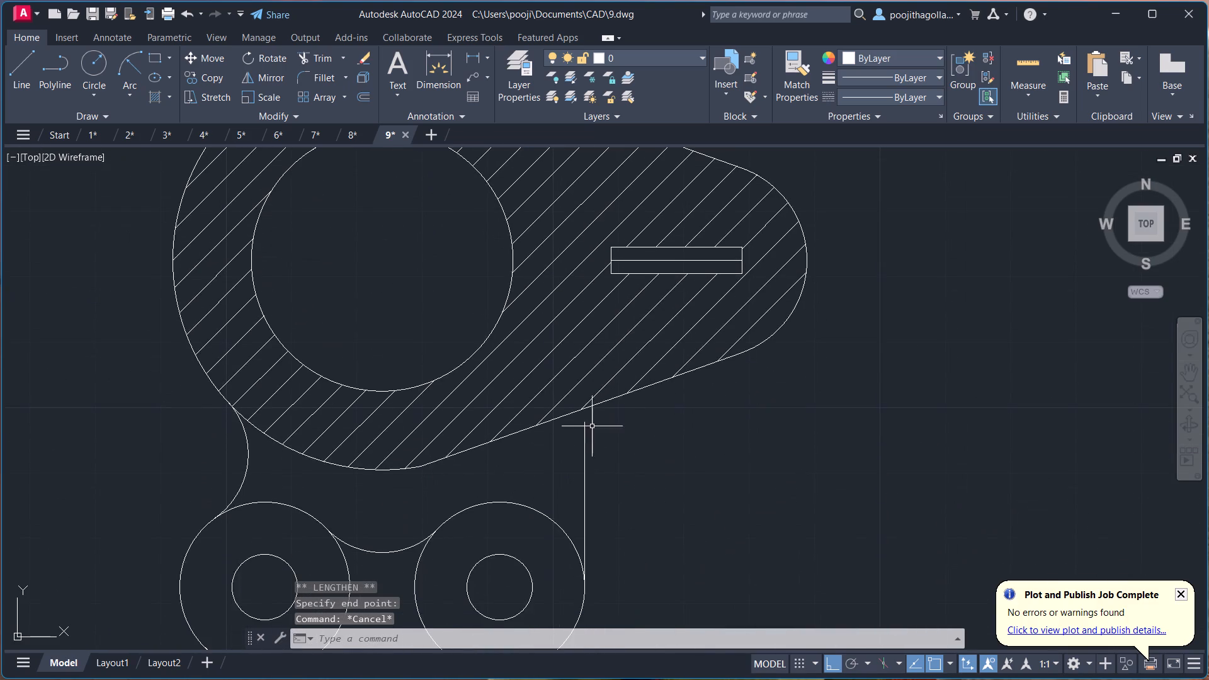
pyautogui.scroll(2, 610, 475)
pyautogui.click(600, 467)
pyautogui.click(528, 473)
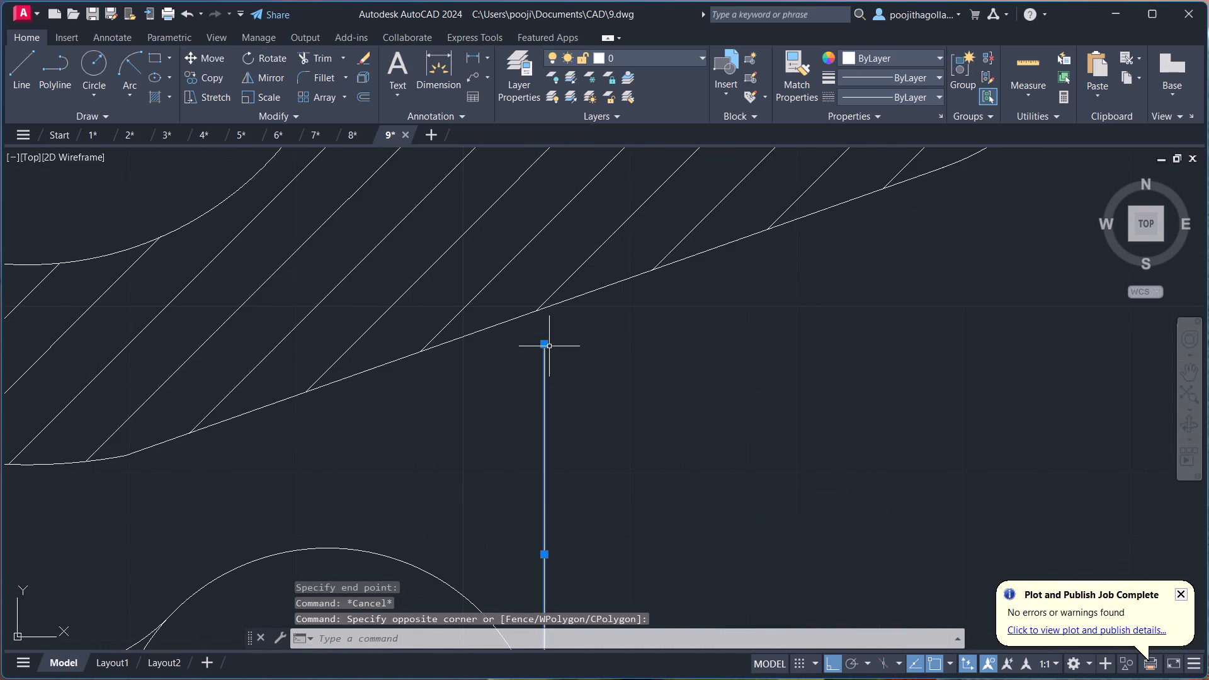
pyautogui.click(572, 378)
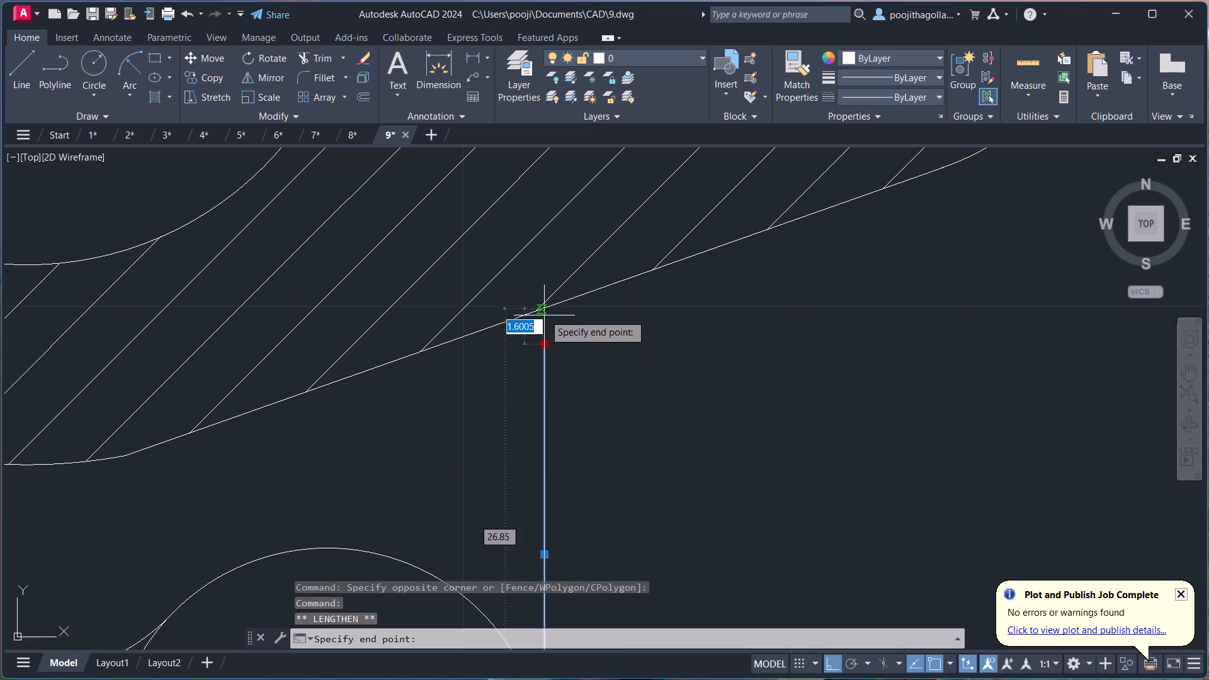
pyautogui.scroll(3, 544, 308)
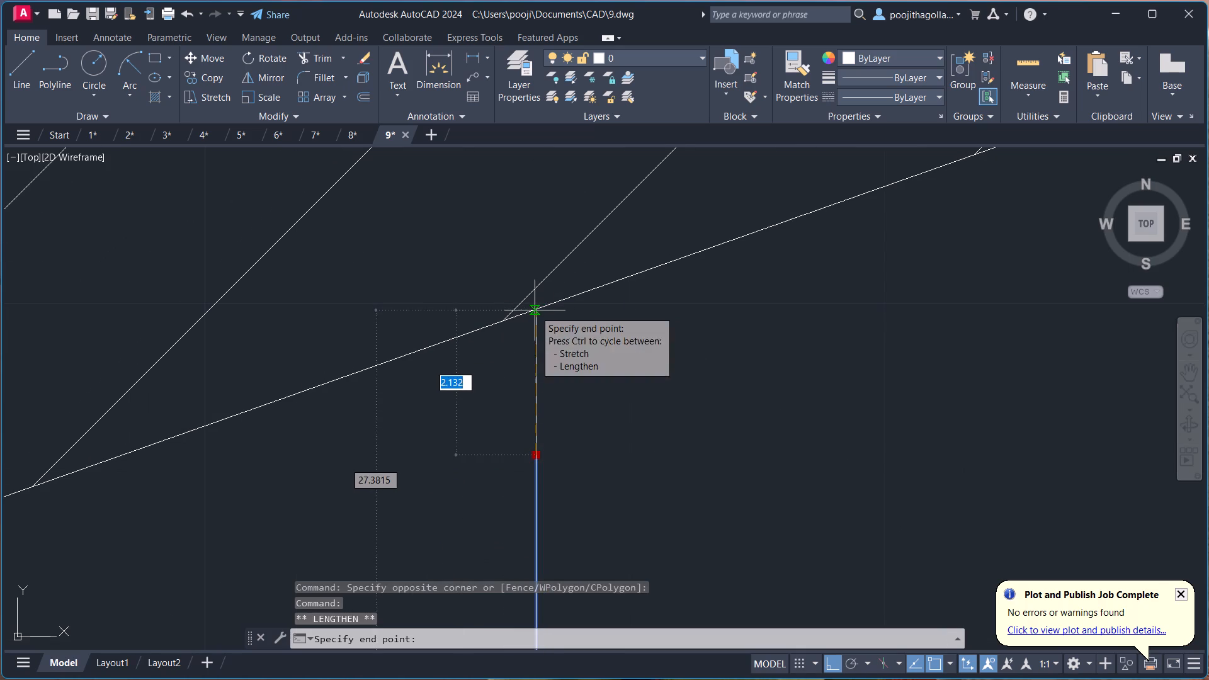
pyautogui.click(535, 310)
pyautogui.scroll(-3, 556, 356)
pyautogui.press('Escape')
# Add a horizontal linear dimension below the part from the large circle's centre to the tip of the plate's rounded end.
pyautogui.scroll(-3, 563, 375)
pyautogui.moveTo(616, 413); pyautogui.dragTo(616, 375, button='middle')
pyautogui.scroll(-1, 622, 394)
pyautogui.moveTo(628, 416); pyautogui.dragTo(633, 433, button='middle')
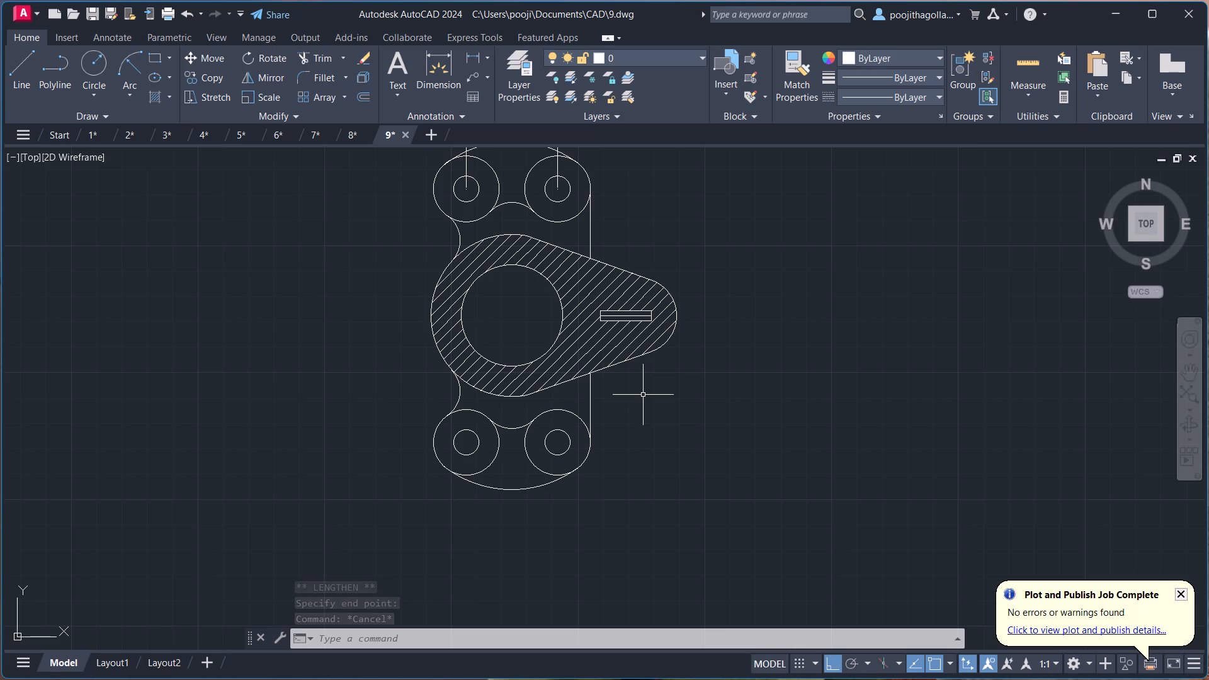
pyautogui.click(475, 60)
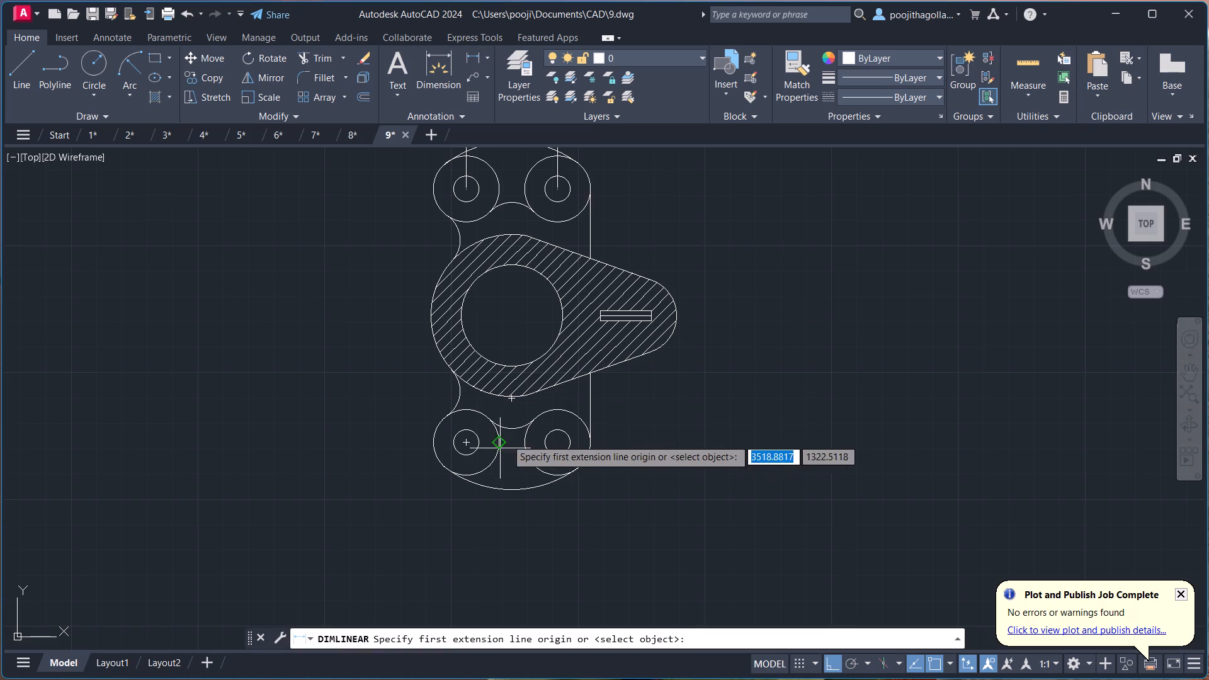
pyautogui.click(514, 318)
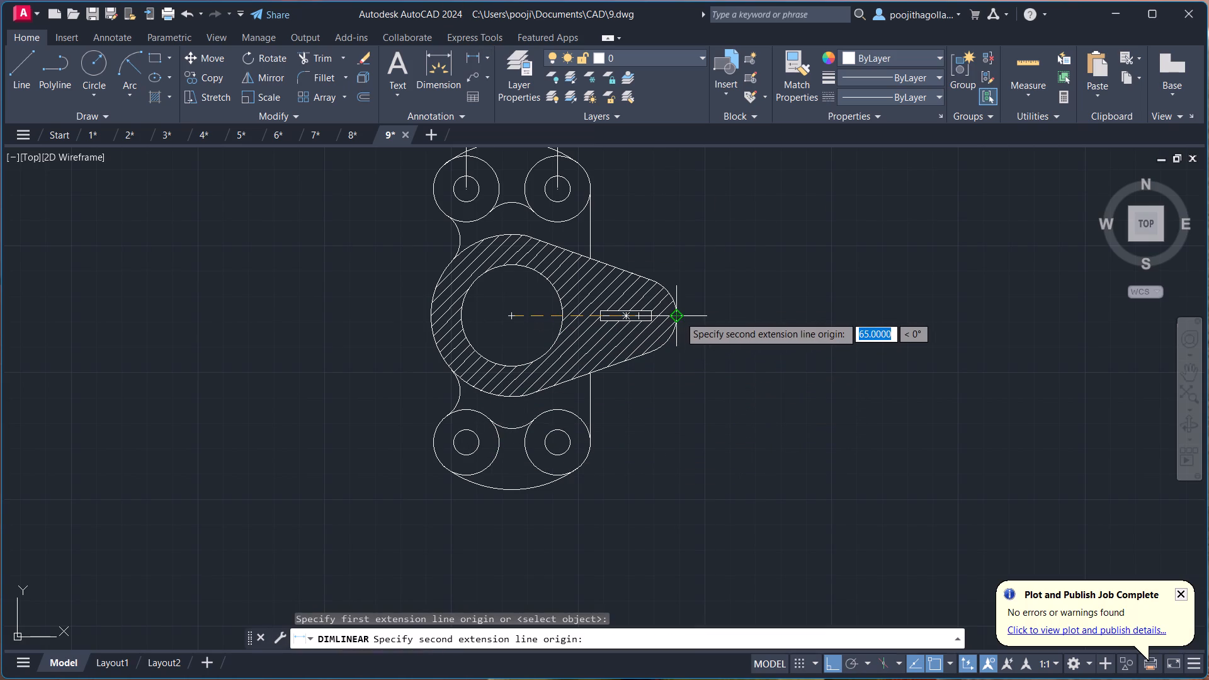
pyautogui.click(679, 316)
pyautogui.click(632, 518)
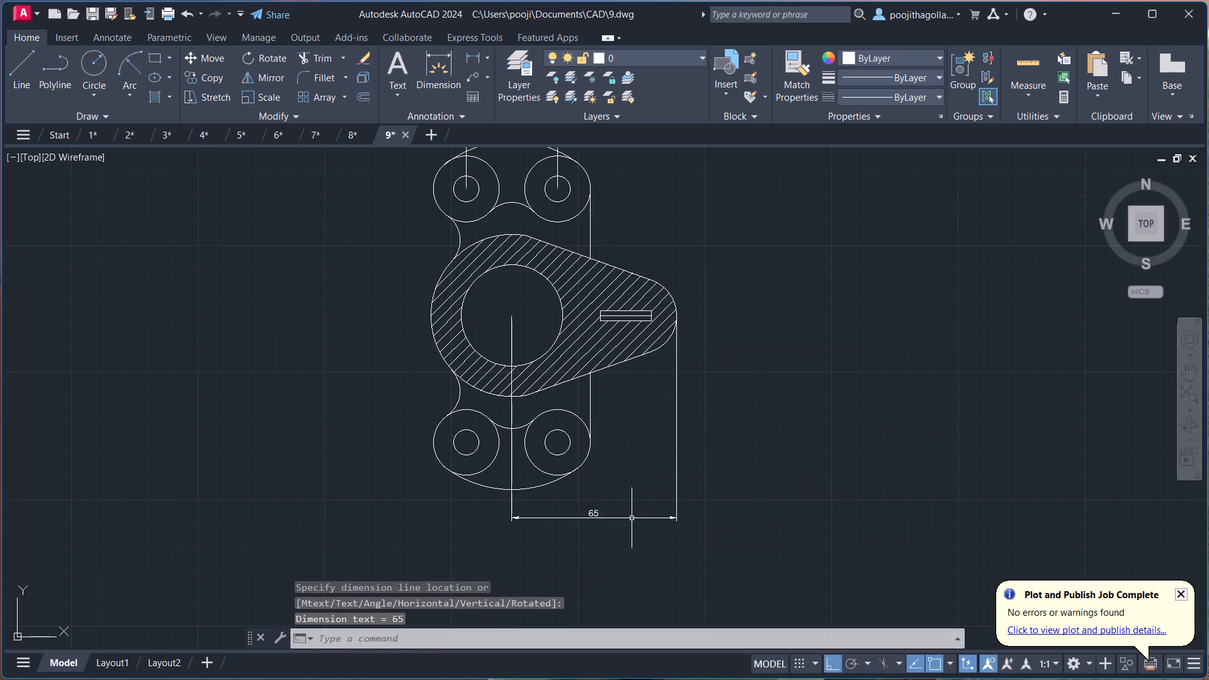
# Add a vertical linear dimension between the lower-left and upper-left hole centres, placed outside the part's left side.
pyautogui.moveTo(666, 445); pyautogui.dragTo(693, 473, button='middle')
pyautogui.moveTo(675, 473); pyautogui.dragTo(685, 431, button='middle')
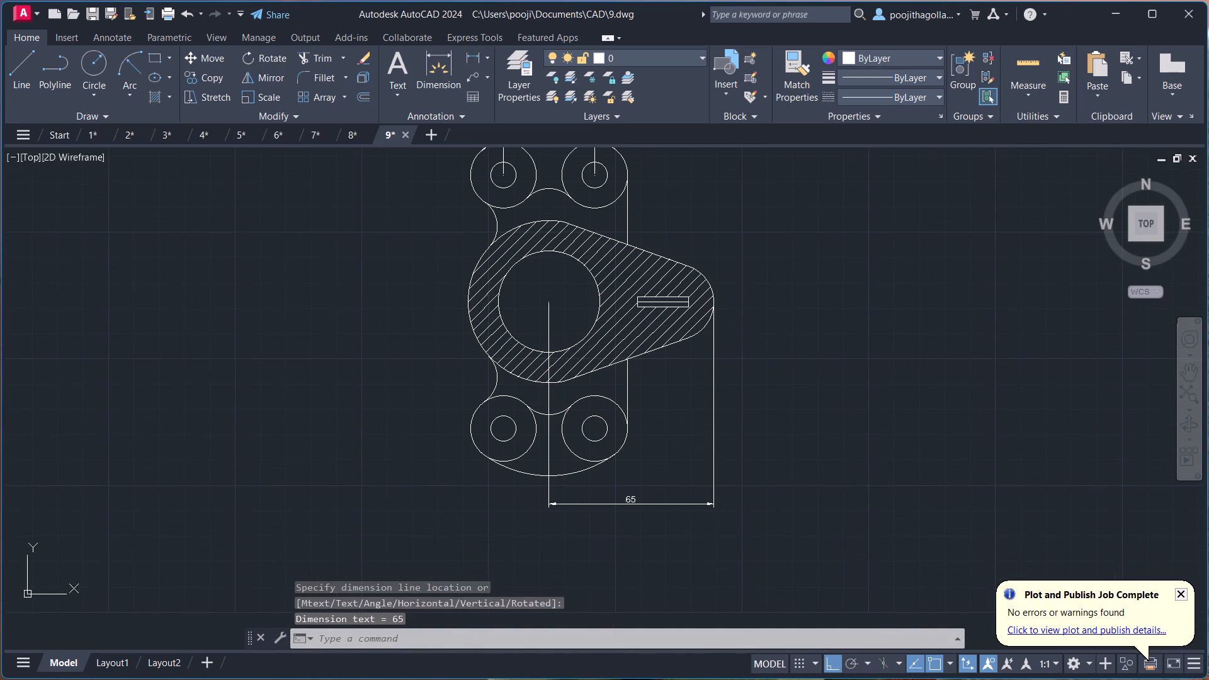
pyautogui.moveTo(681, 405); pyautogui.dragTo(678, 416, button='middle')
pyautogui.scroll(1, 678, 416)
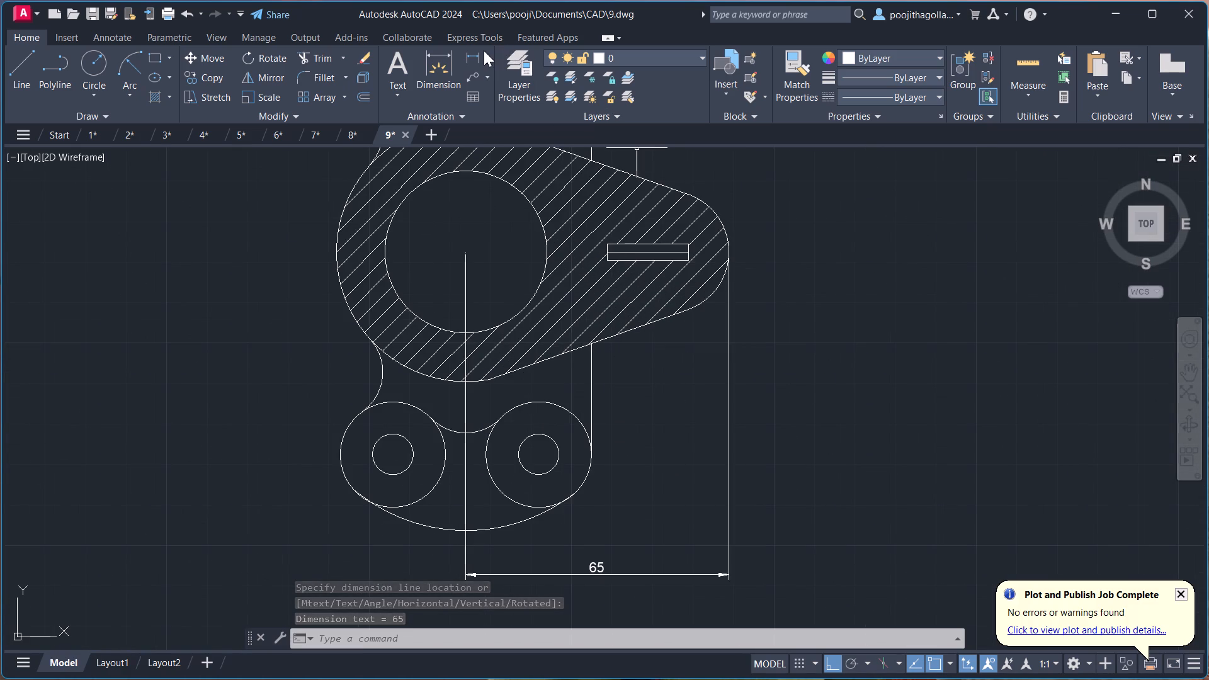
pyautogui.click(480, 53)
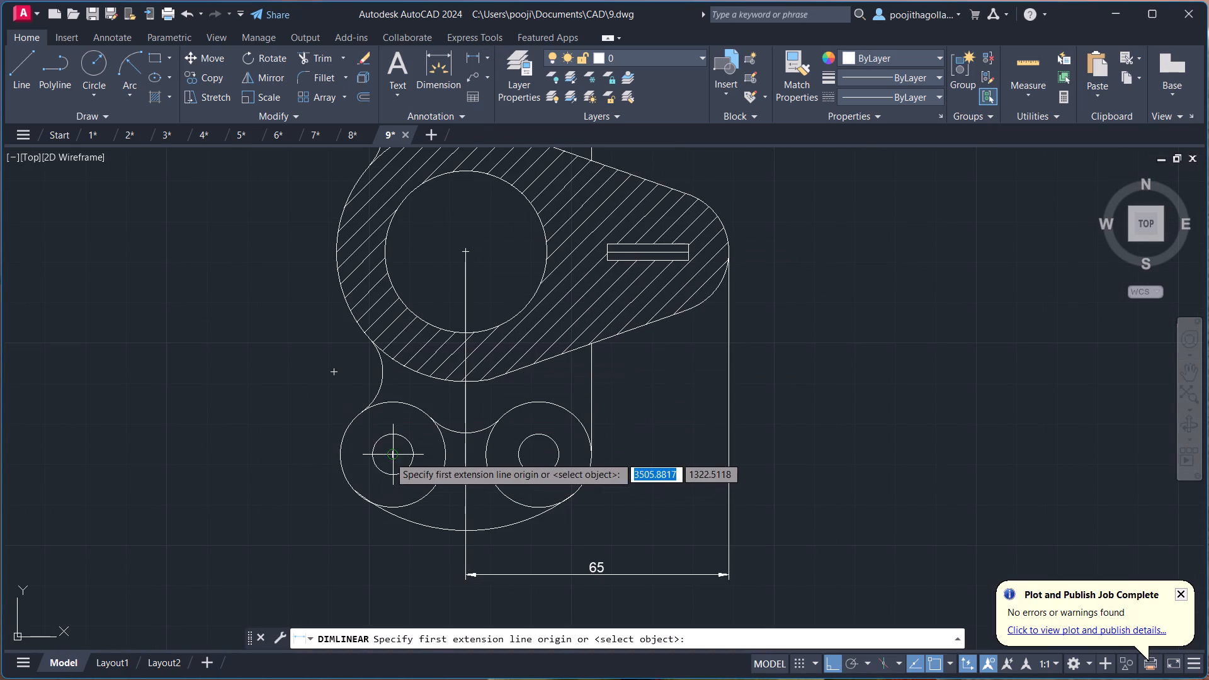
pyautogui.click(389, 456)
pyautogui.scroll(-2, 431, 351)
pyautogui.moveTo(438, 283); pyautogui.dragTo(451, 368, button='middle')
pyautogui.scroll(2, 424, 326)
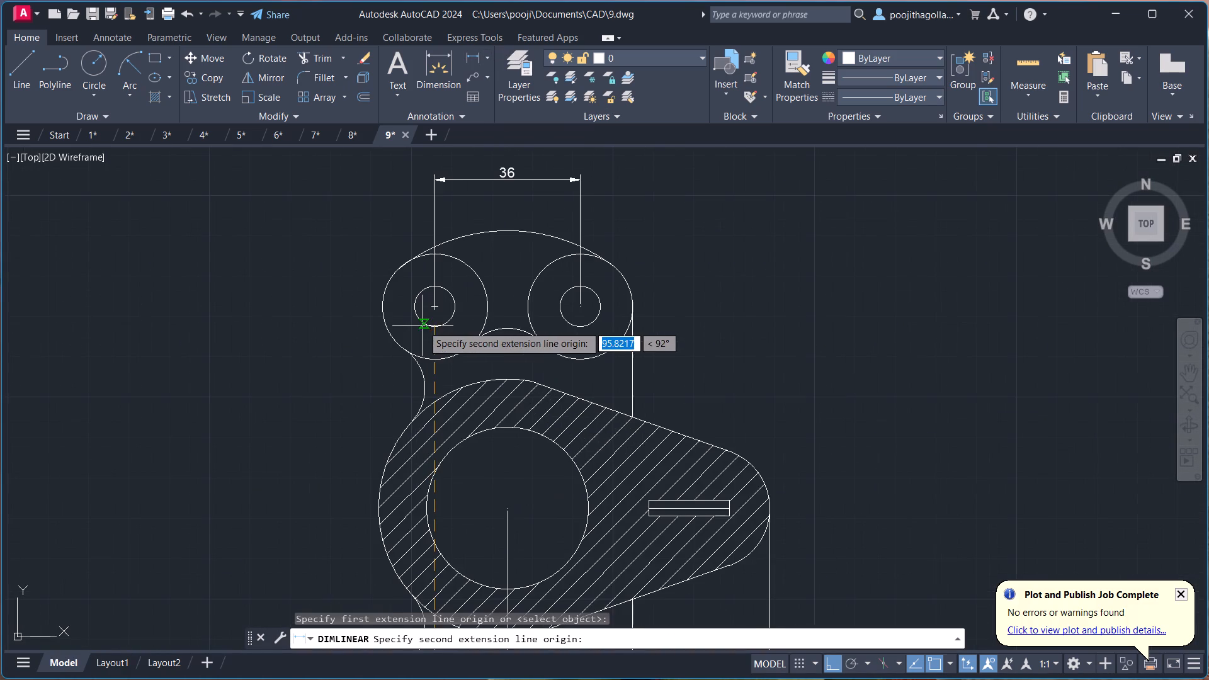
pyautogui.click(435, 312)
pyautogui.click(299, 394)
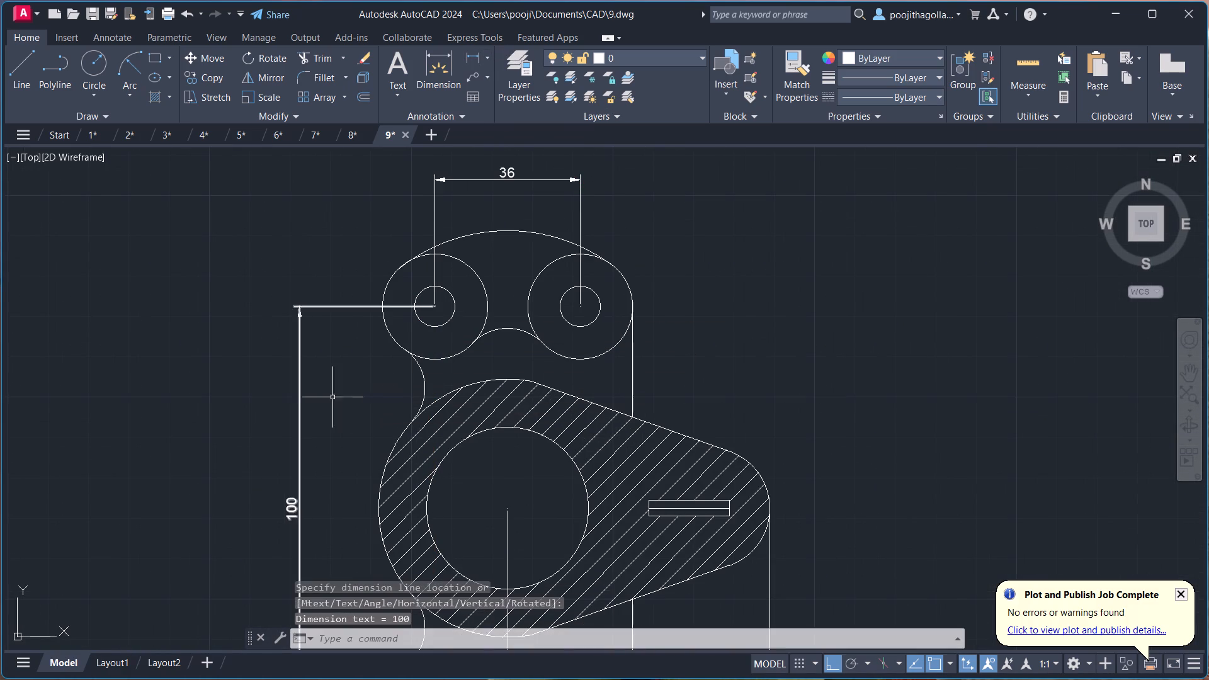
# Add a vertical linear dimension across the large inner circle from top to bottom, placed inside the overall hole-spacing dimension.
pyautogui.scroll(-1, 402, 407)
pyautogui.moveTo(425, 424); pyautogui.dragTo(394, 379, button='middle')
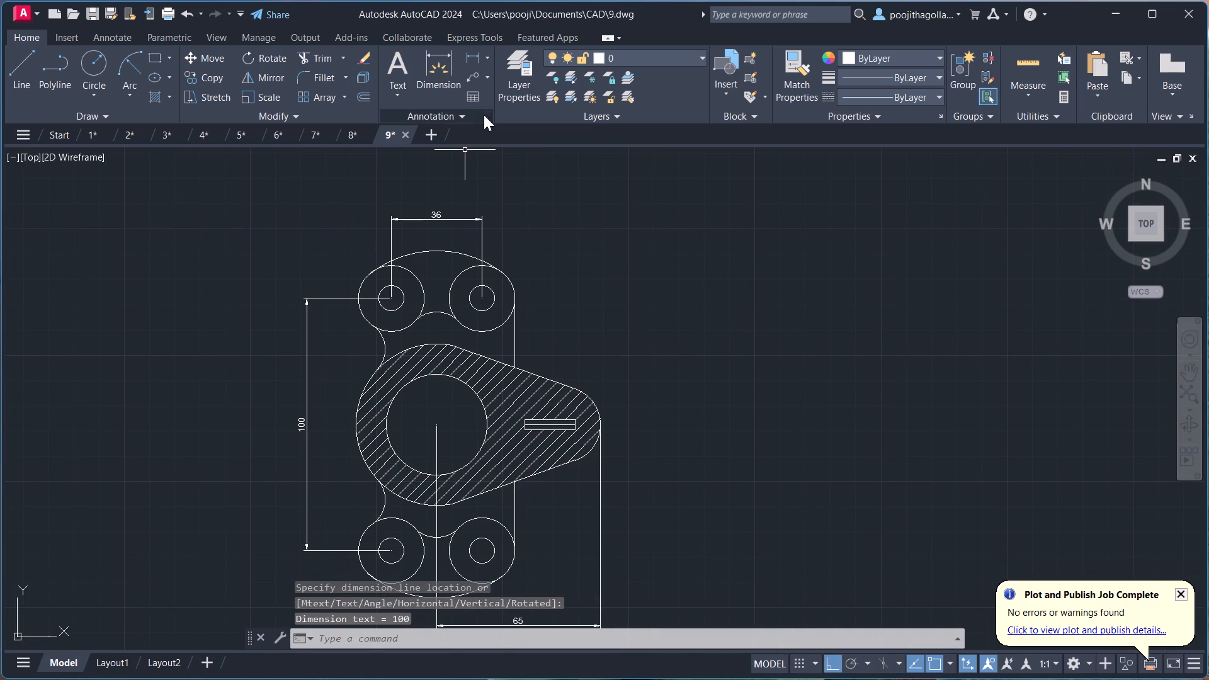
pyautogui.click(480, 61)
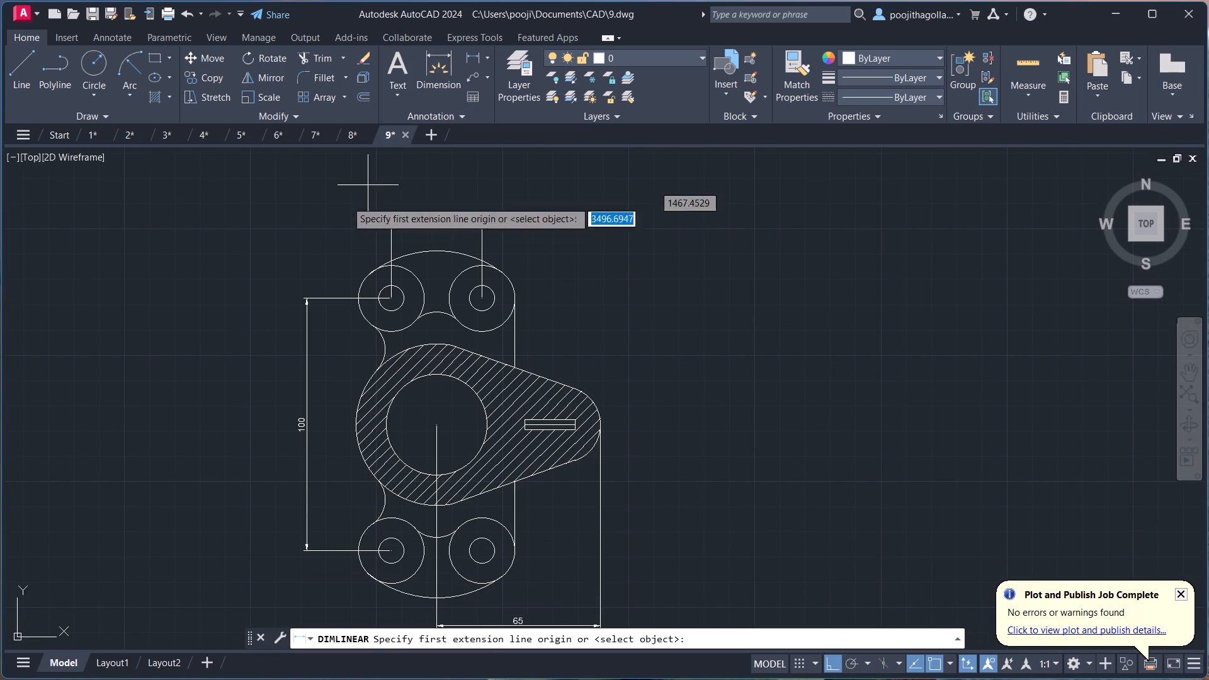
pyautogui.click(435, 376)
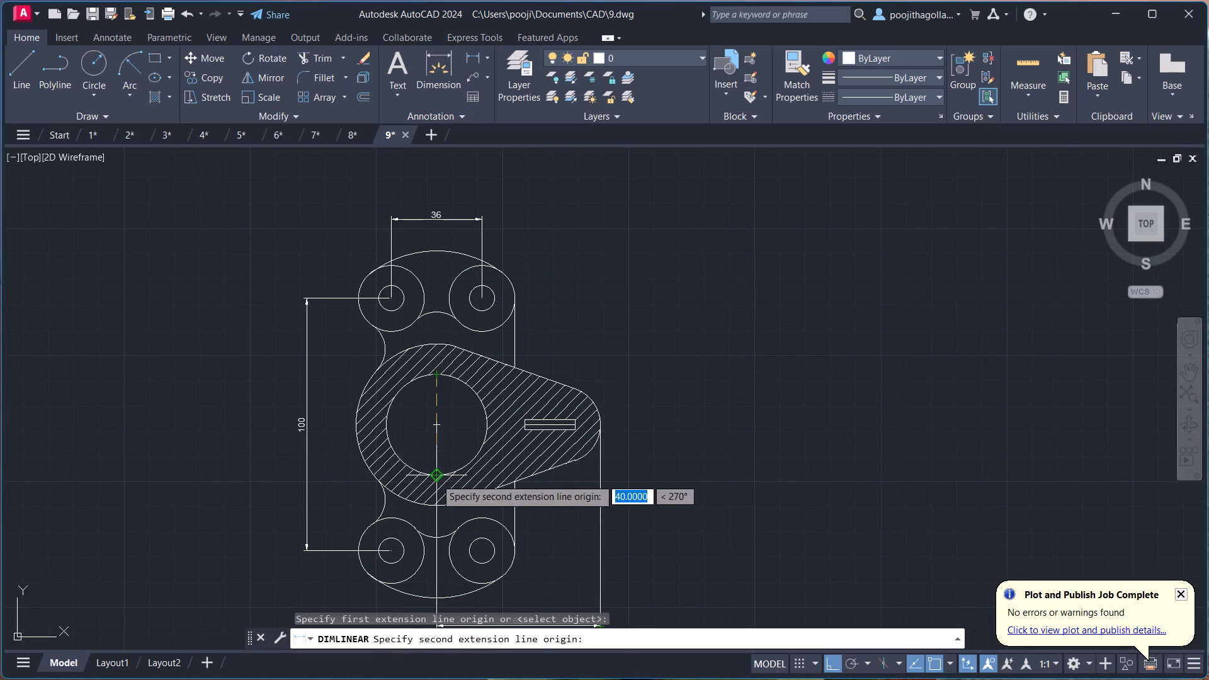
pyautogui.click(436, 479)
pyautogui.click(331, 465)
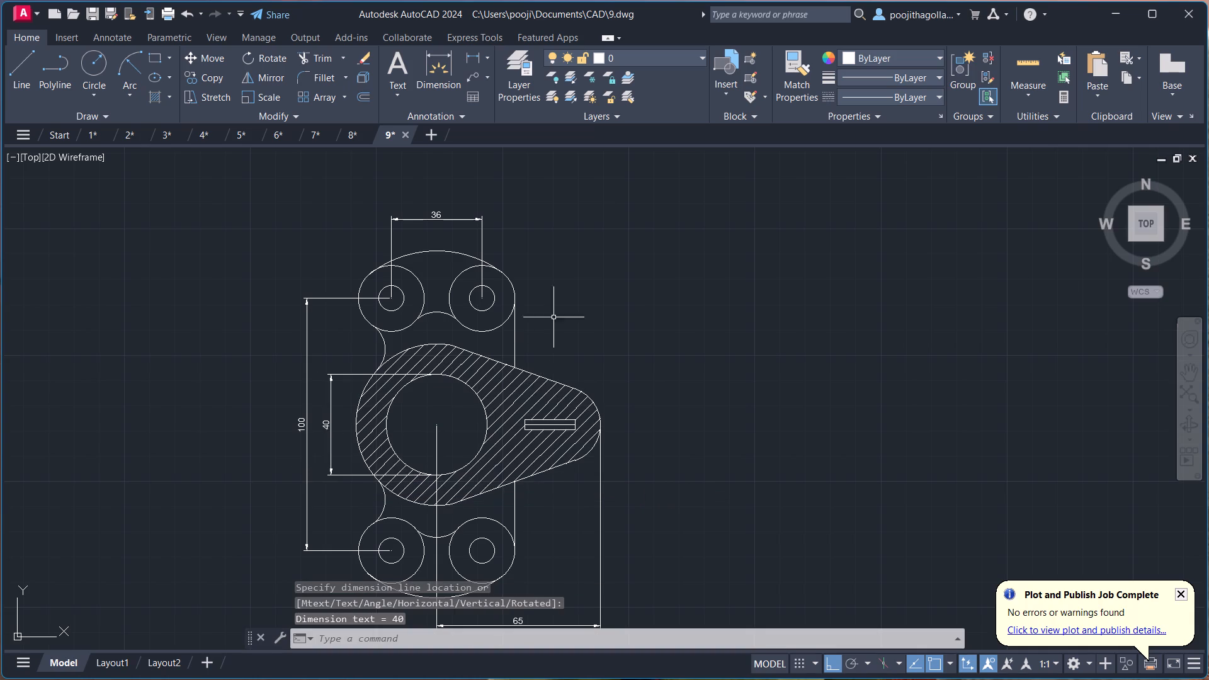
# Add a horizontal linear dimension for the narrow rectangle's length, placed just above it.
pyautogui.click(477, 56)
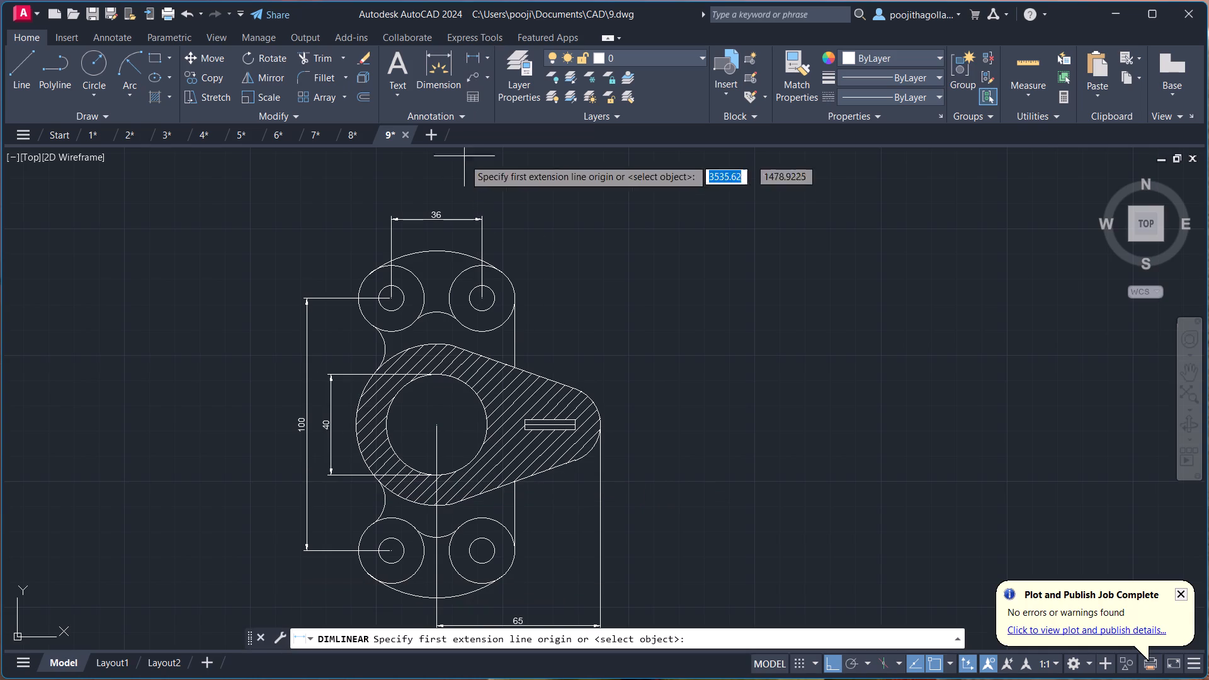
pyautogui.moveTo(595, 361); pyautogui.dragTo(596, 292, button='middle')
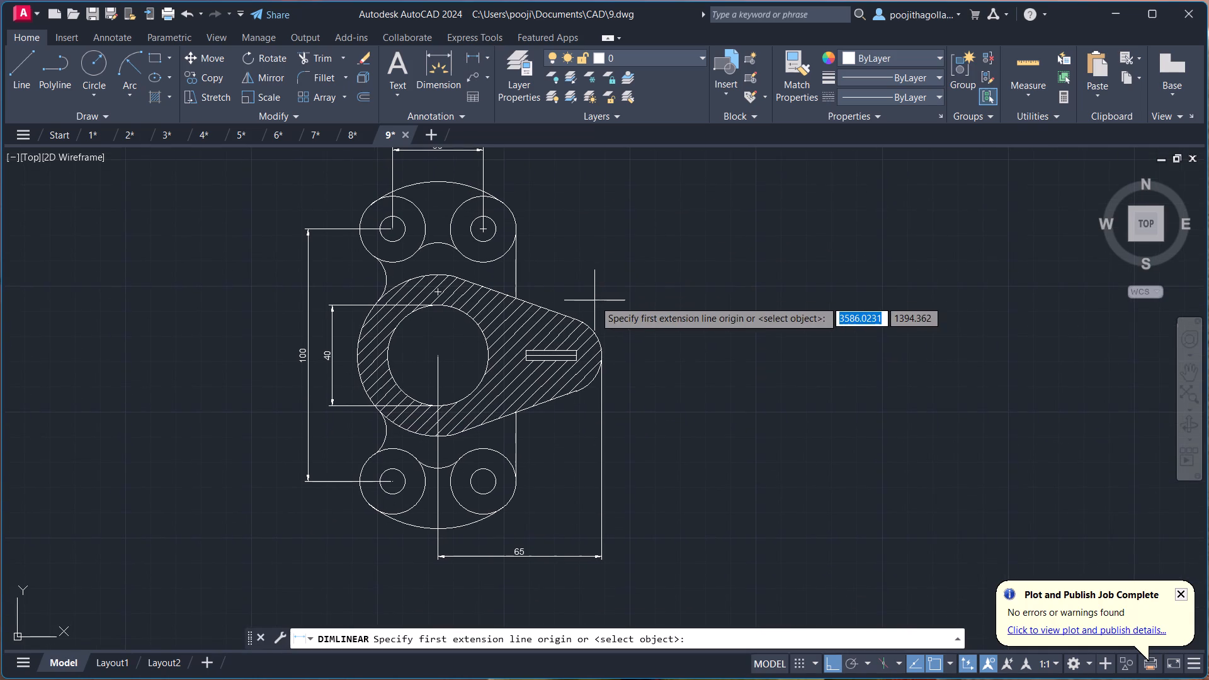
pyautogui.scroll(1, 594, 300)
pyautogui.click(483, 382)
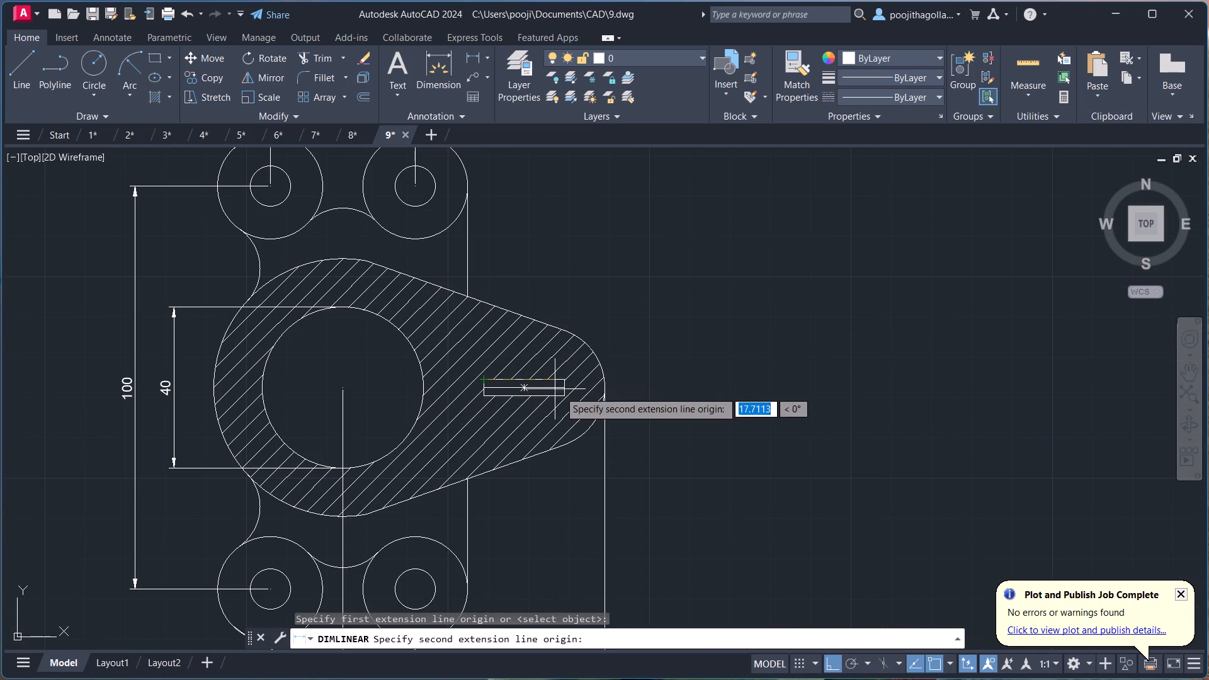
pyautogui.click(568, 382)
pyautogui.click(565, 367)
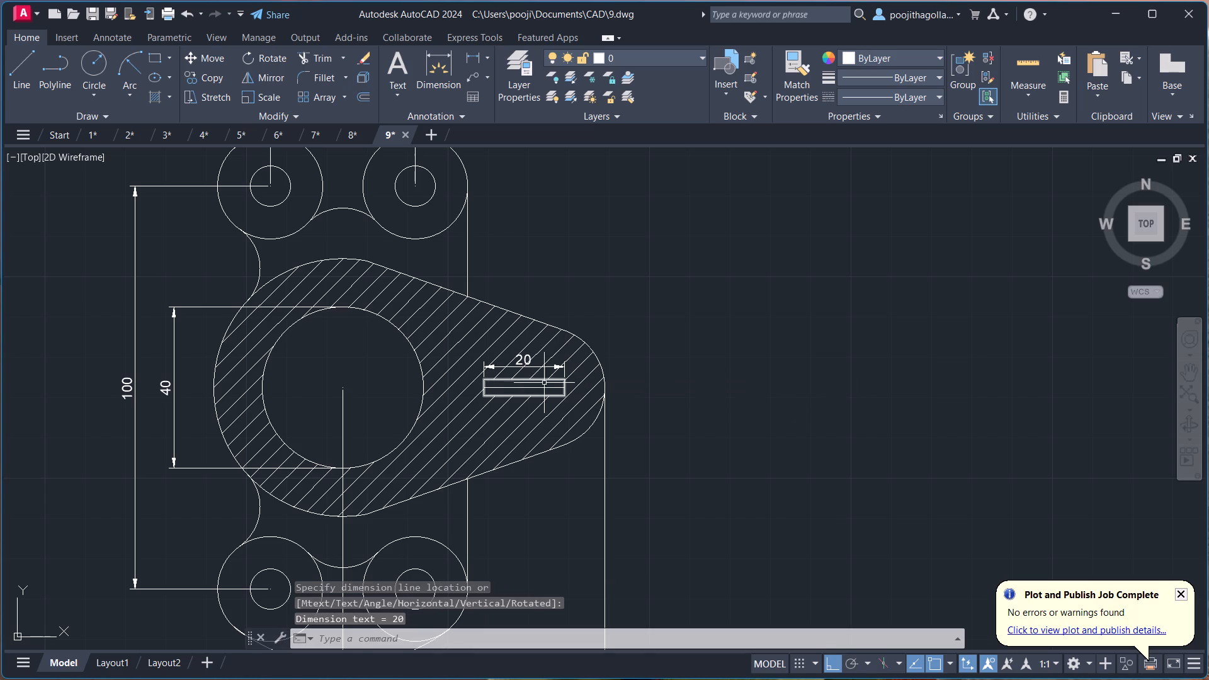
# Add a vertical linear dimension for the narrow rectangle's height, placed just beside its left end.
pyautogui.click(478, 58)
pyautogui.scroll(3, 526, 417)
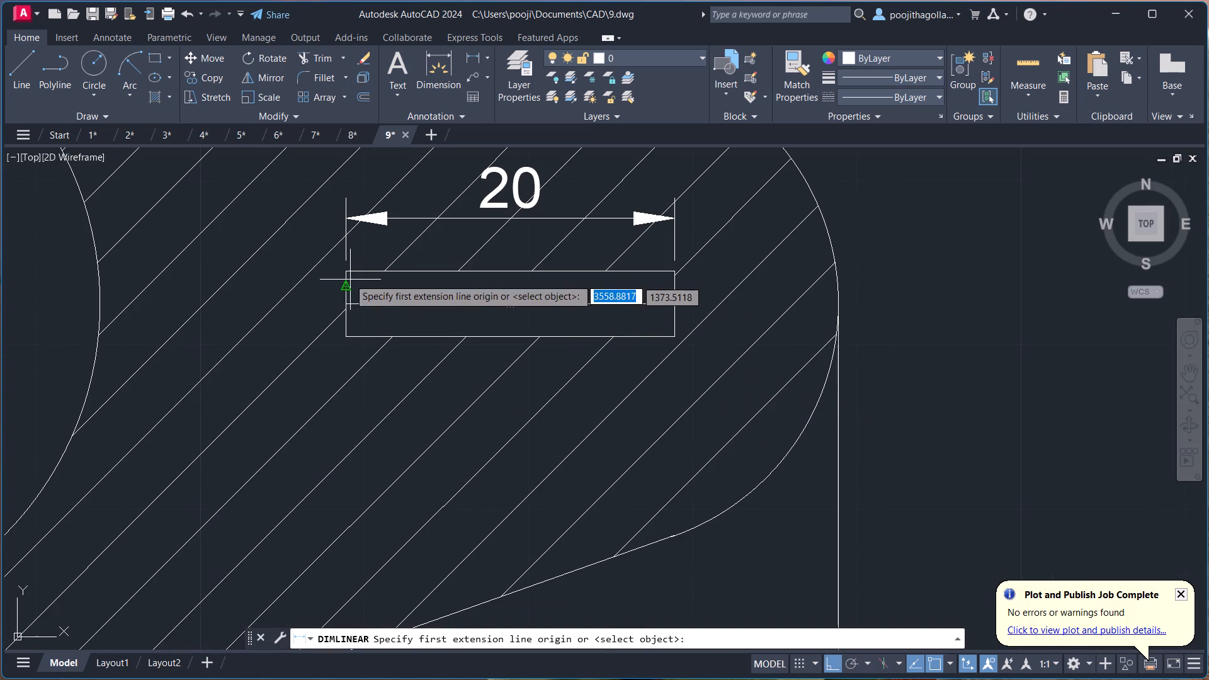
pyautogui.click(346, 270)
pyautogui.click(343, 335)
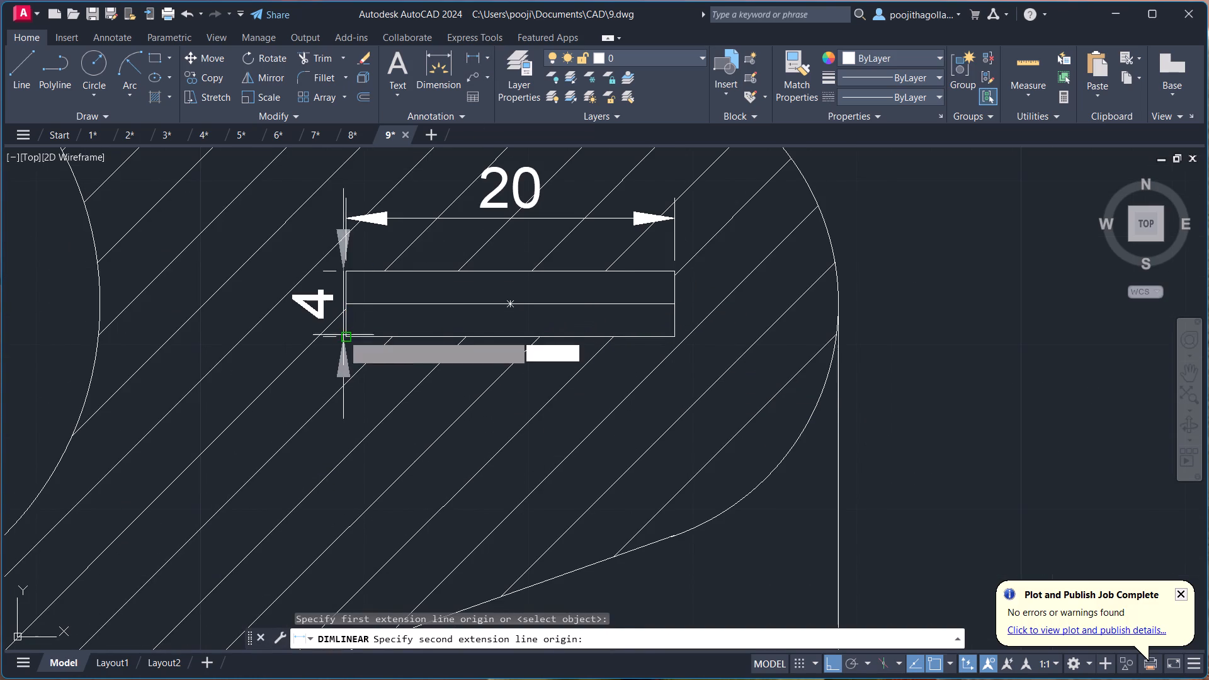
pyautogui.click(309, 346)
# Add a diameter dimension to the lower-left outer circle, with its text placed inside the circle.
pyautogui.scroll(-2, 362, 368)
pyautogui.moveTo(397, 412); pyautogui.dragTo(421, 399, button='middle')
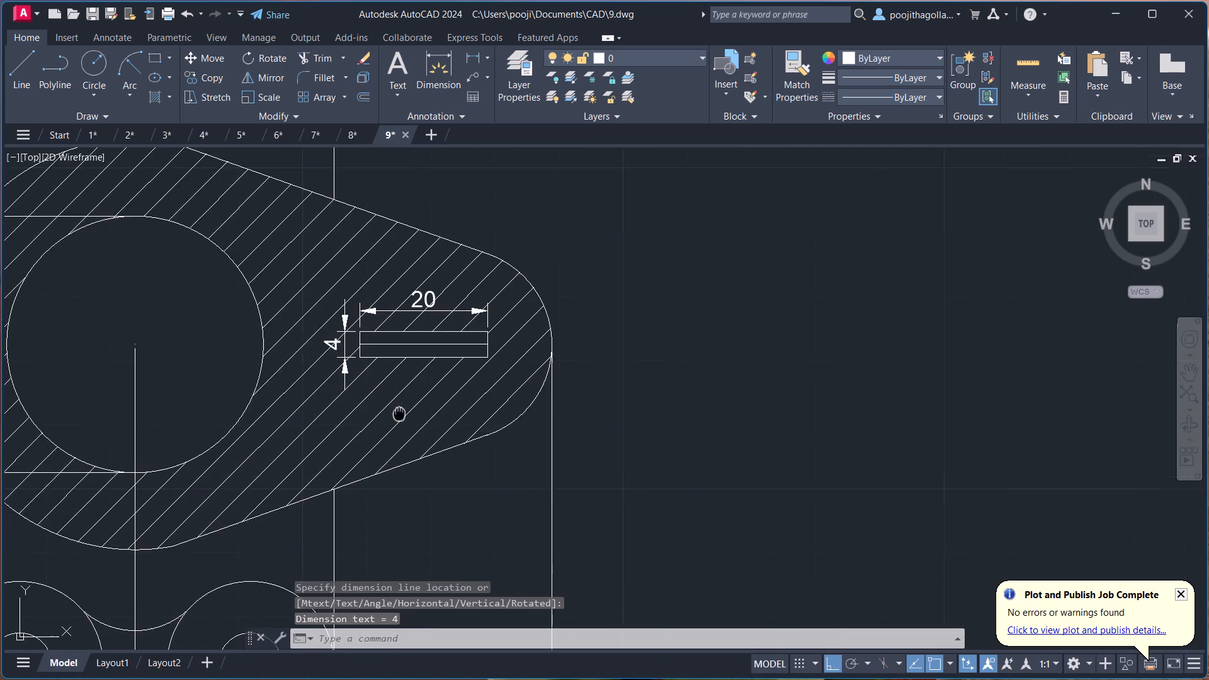
pyautogui.moveTo(421, 399); pyautogui.dragTo(465, 368, button='middle')
pyautogui.moveTo(409, 473); pyautogui.dragTo(474, 426, button='middle')
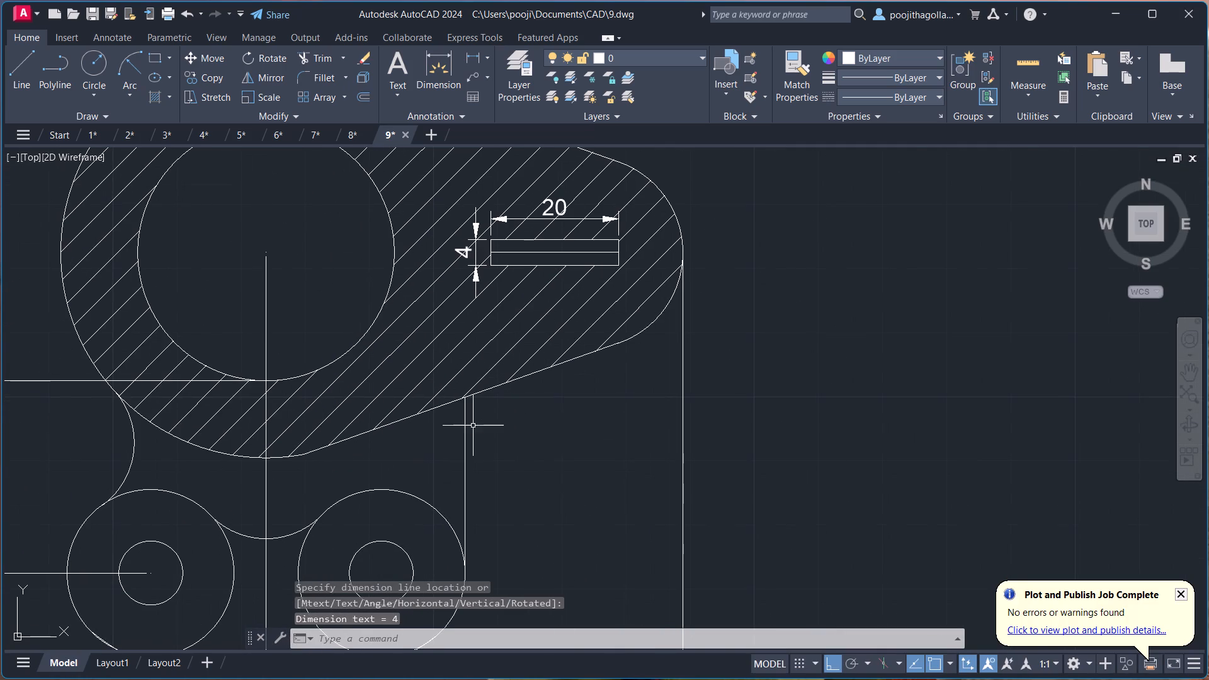
pyautogui.click(484, 57)
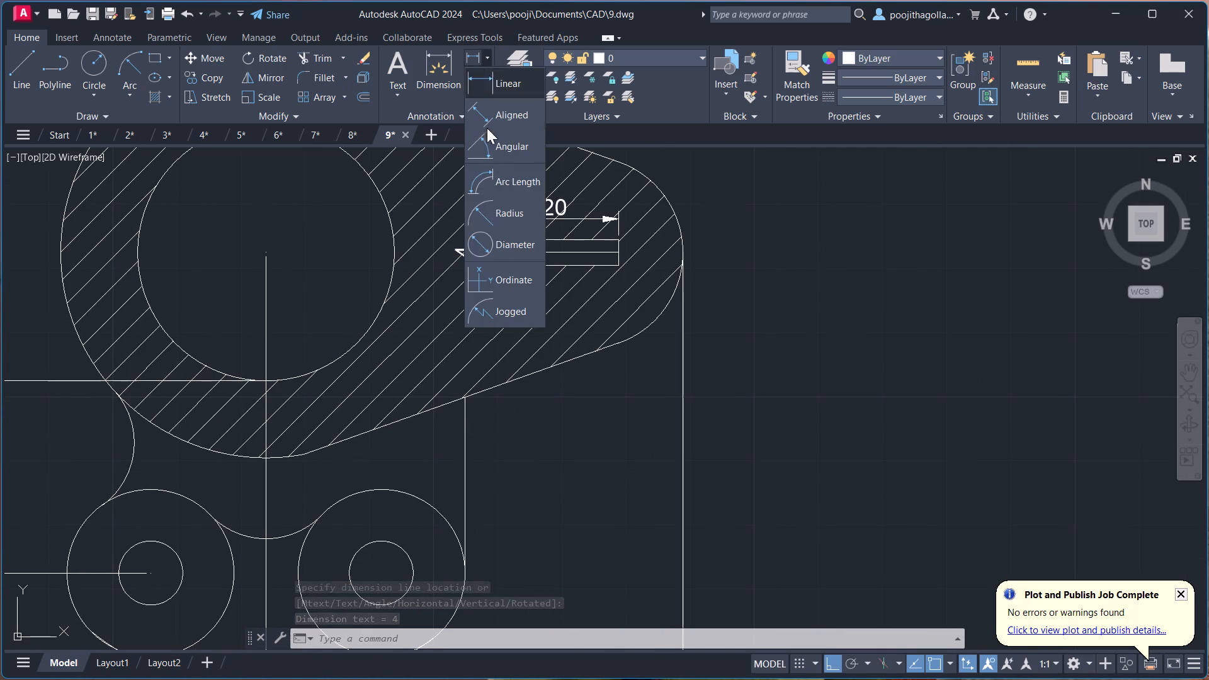
pyautogui.click(479, 252)
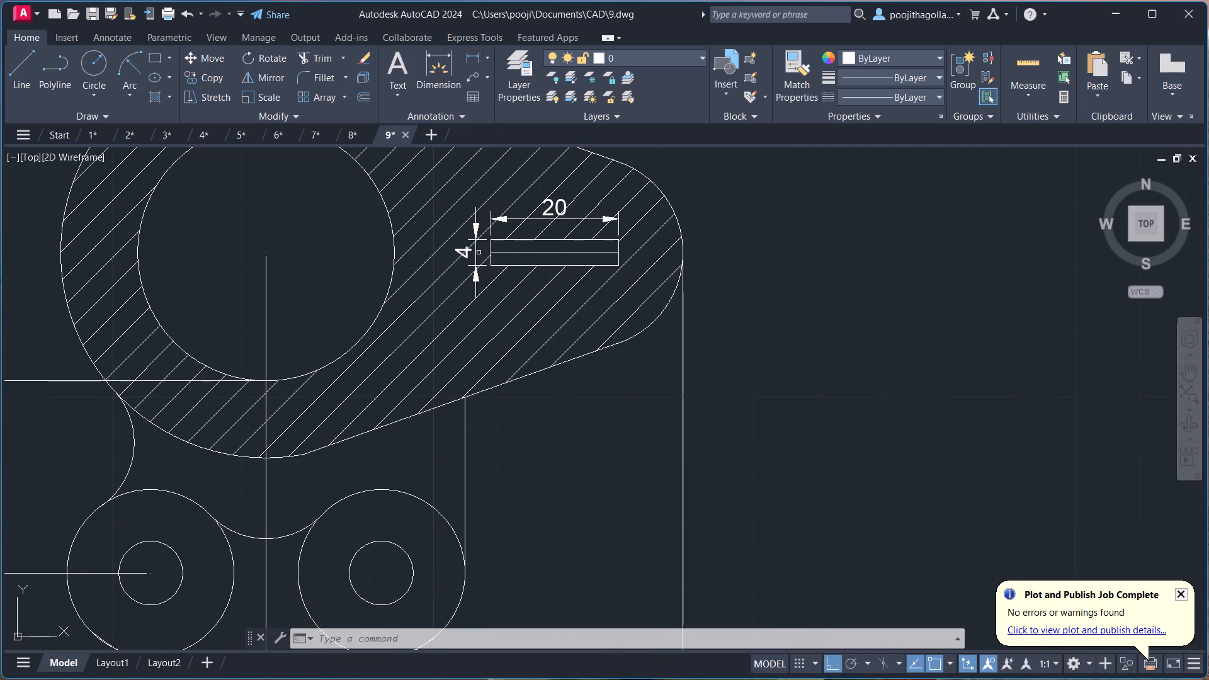
pyautogui.moveTo(448, 473); pyautogui.dragTo(724, 289, button='middle')
pyautogui.scroll(-1, 676, 330)
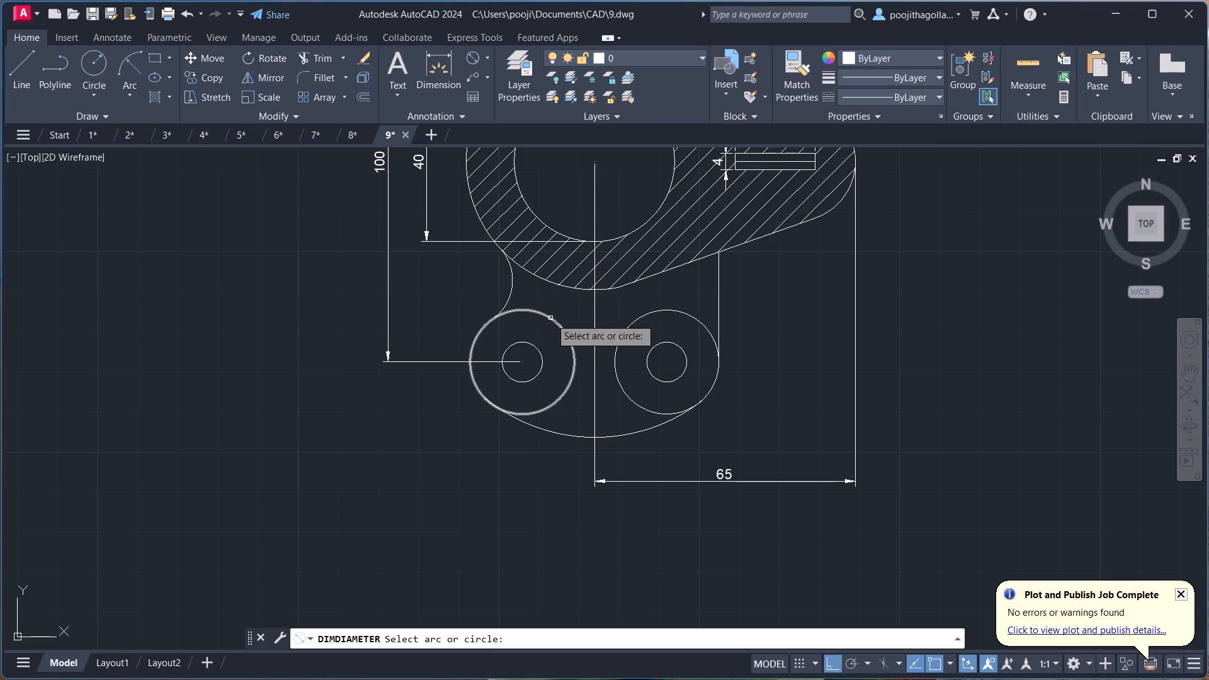
pyautogui.click(550, 318)
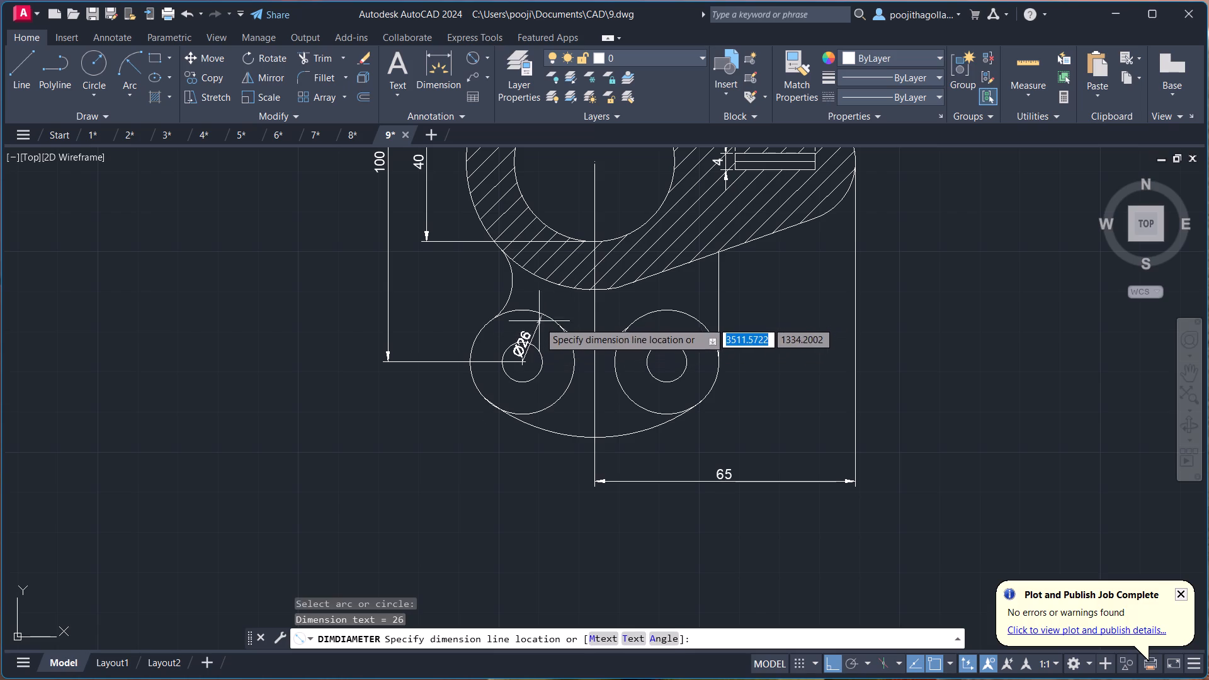
pyautogui.click(534, 326)
# Add a radius dimension to the large arc joining the two bottom circles, with its text inside the part.
pyautogui.moveTo(572, 303); pyautogui.dragTo(554, 421, button='middle')
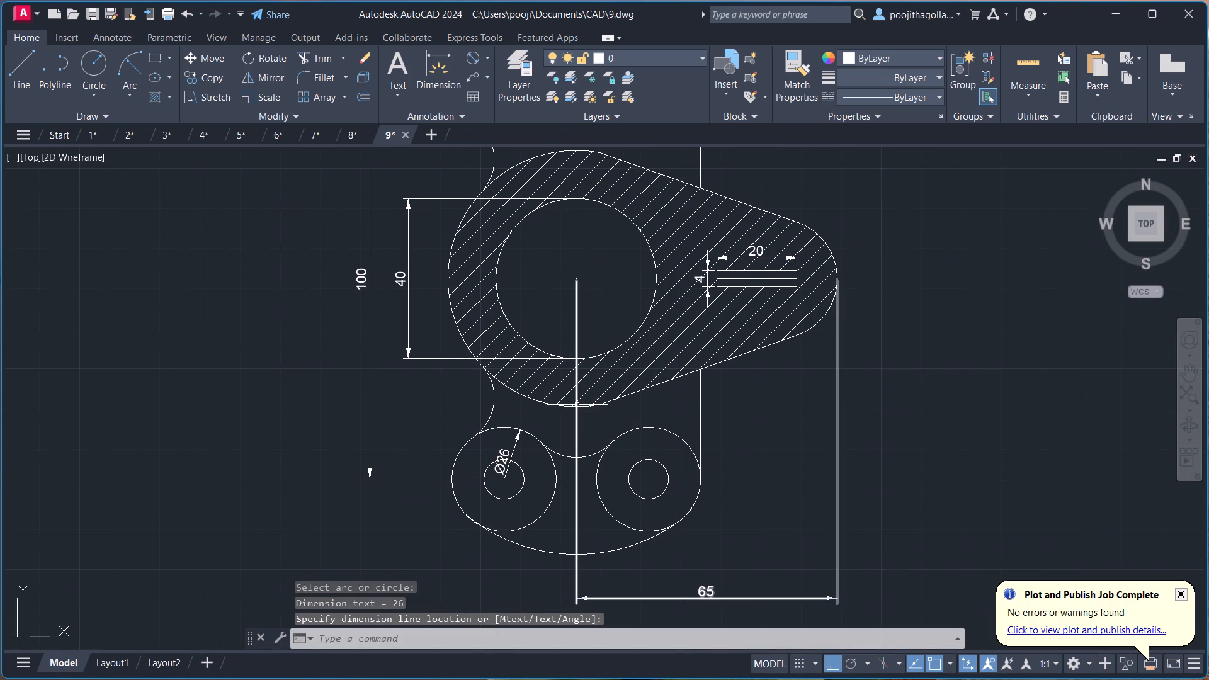
pyautogui.click(487, 60)
pyautogui.click(500, 205)
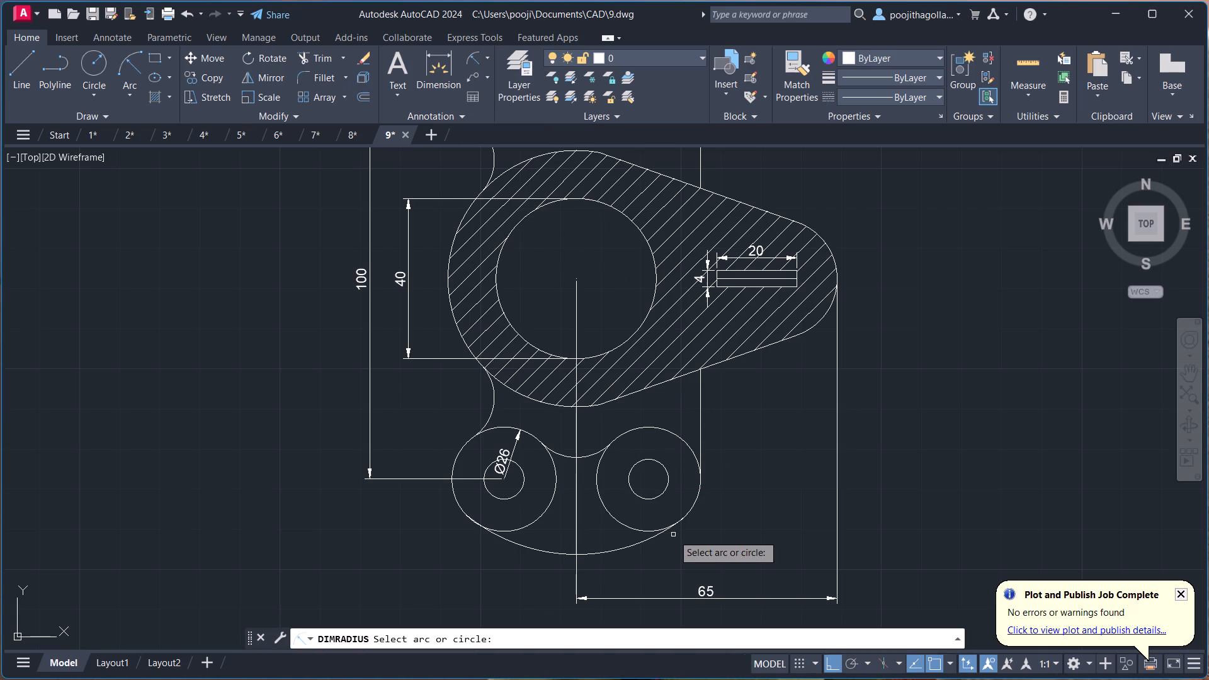
pyautogui.click(540, 550)
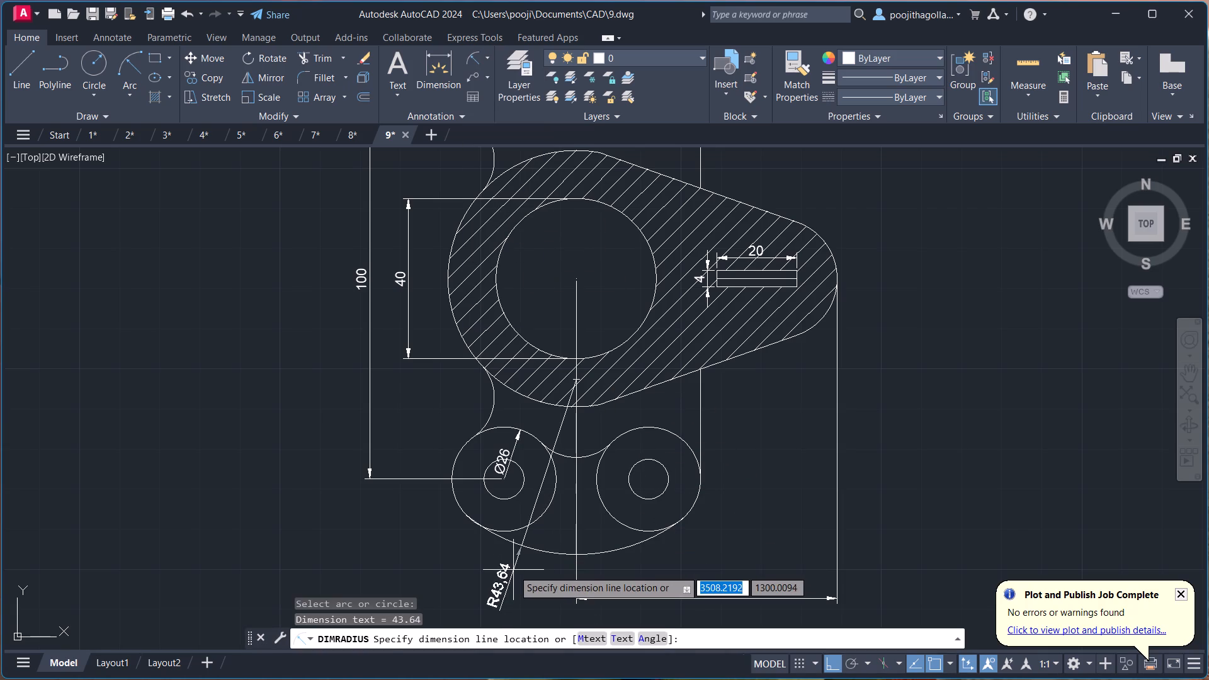
pyautogui.click(552, 557)
# Override the text of the large bottom arc's radius dimension with 32R.
pyautogui.moveTo(586, 567); pyautogui.dragTo(580, 499, button='middle')
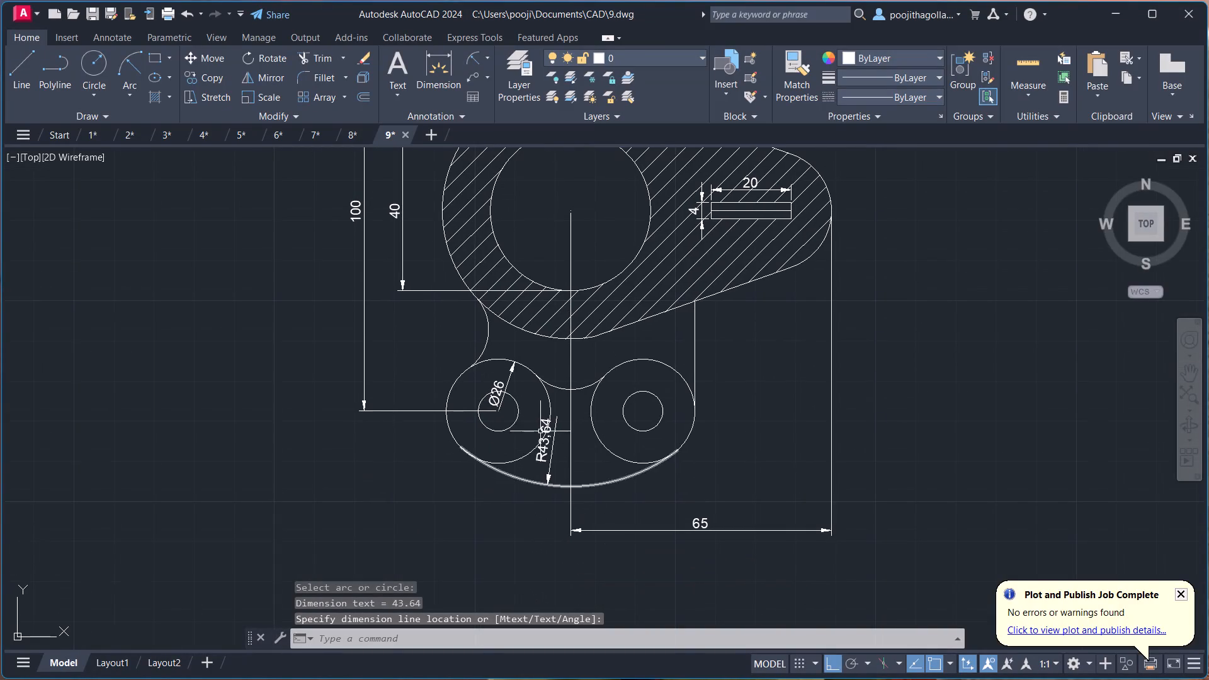
pyautogui.scroll(2, 548, 451)
pyautogui.doubleClick(542, 432)
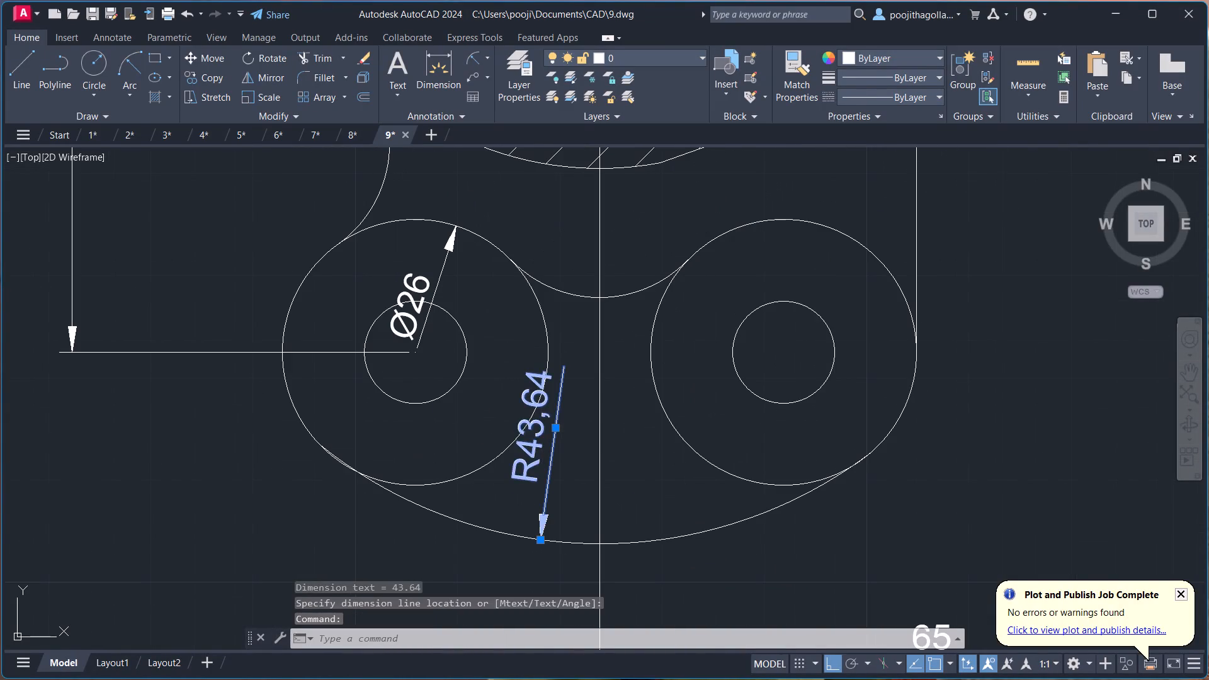
pyautogui.press('BackSpace')
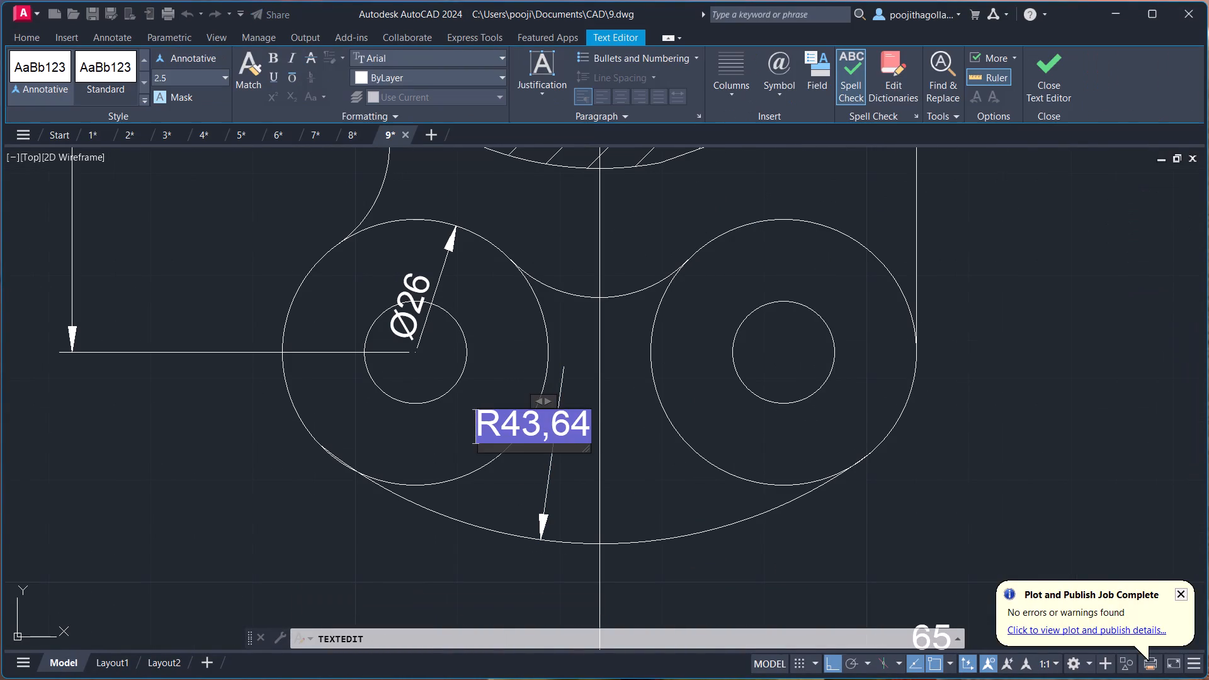
pyautogui.press('Right')
pyautogui.press('BackSpace')
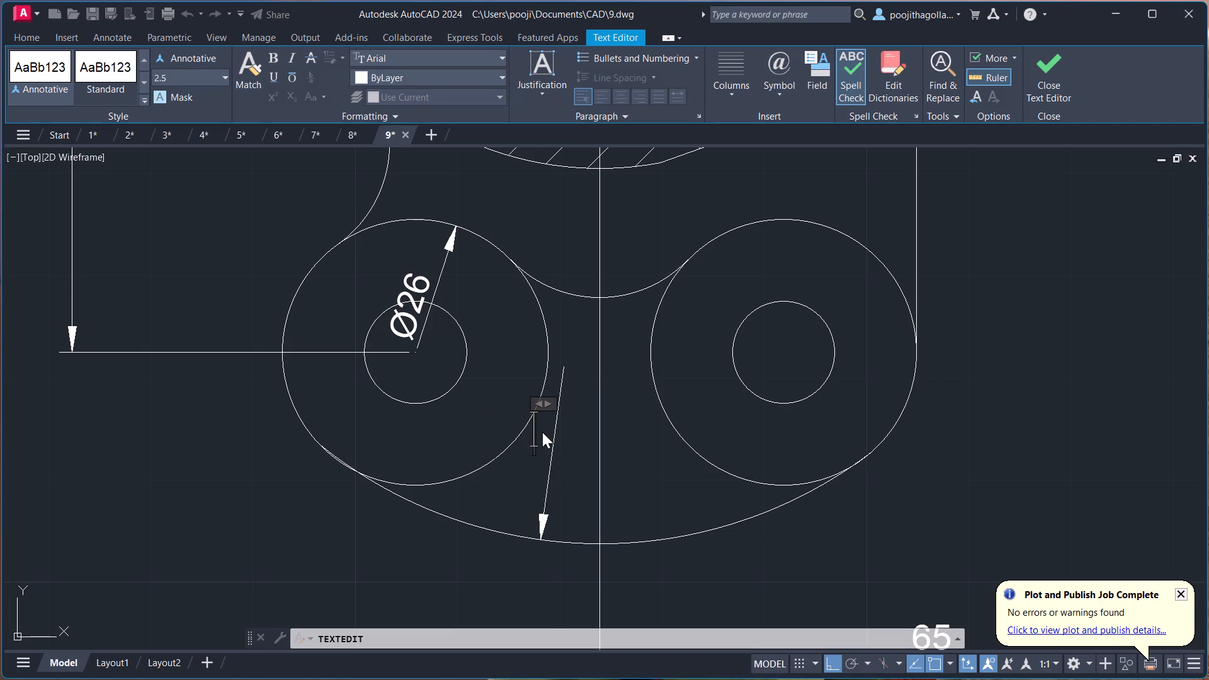
pyautogui.write('32')
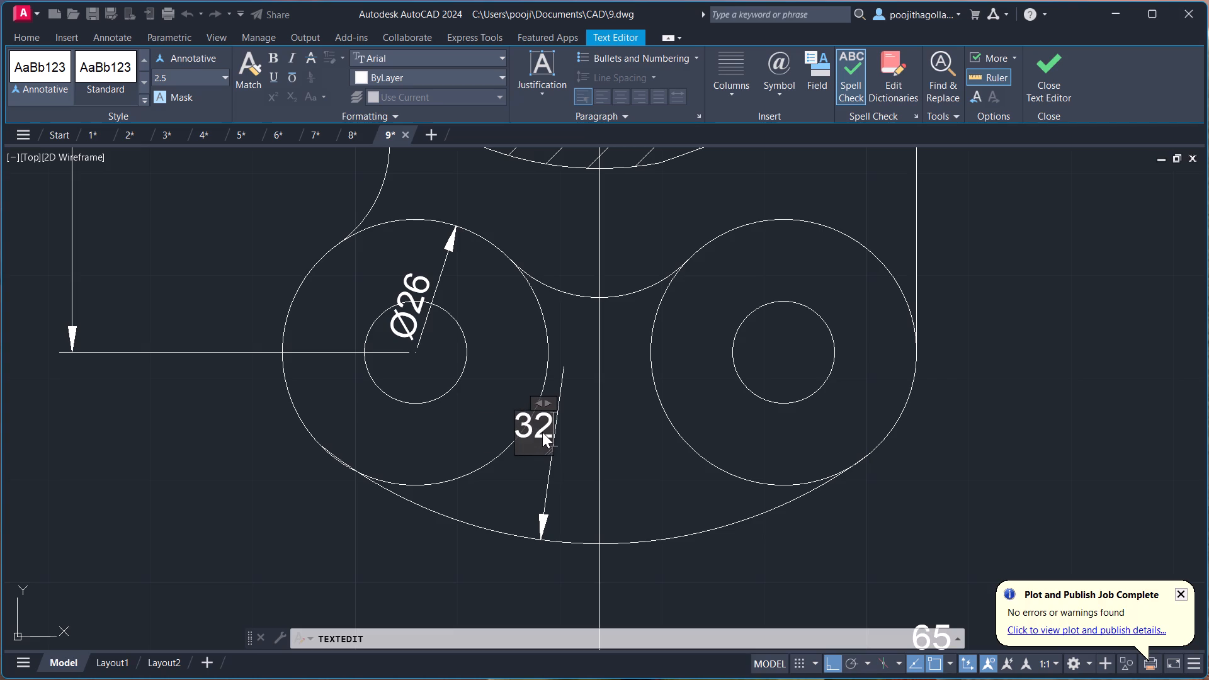
pyautogui.hotkey('shift', 'r')
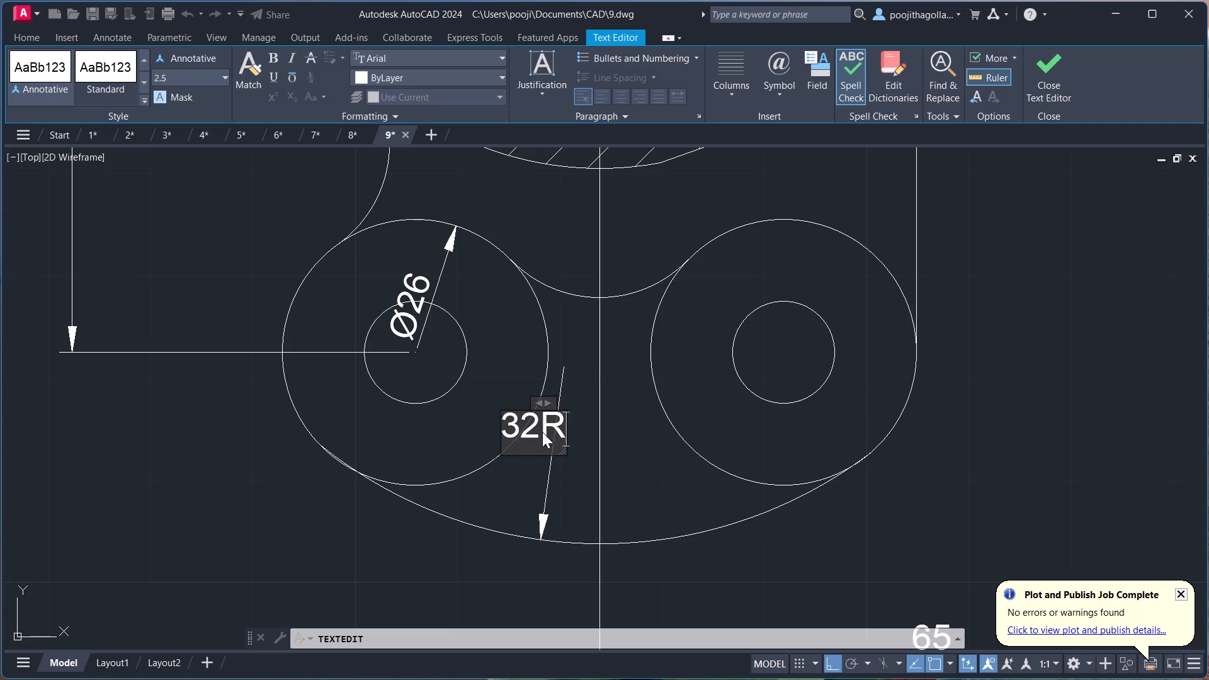
pyautogui.press('Return')
pyautogui.click(618, 453)
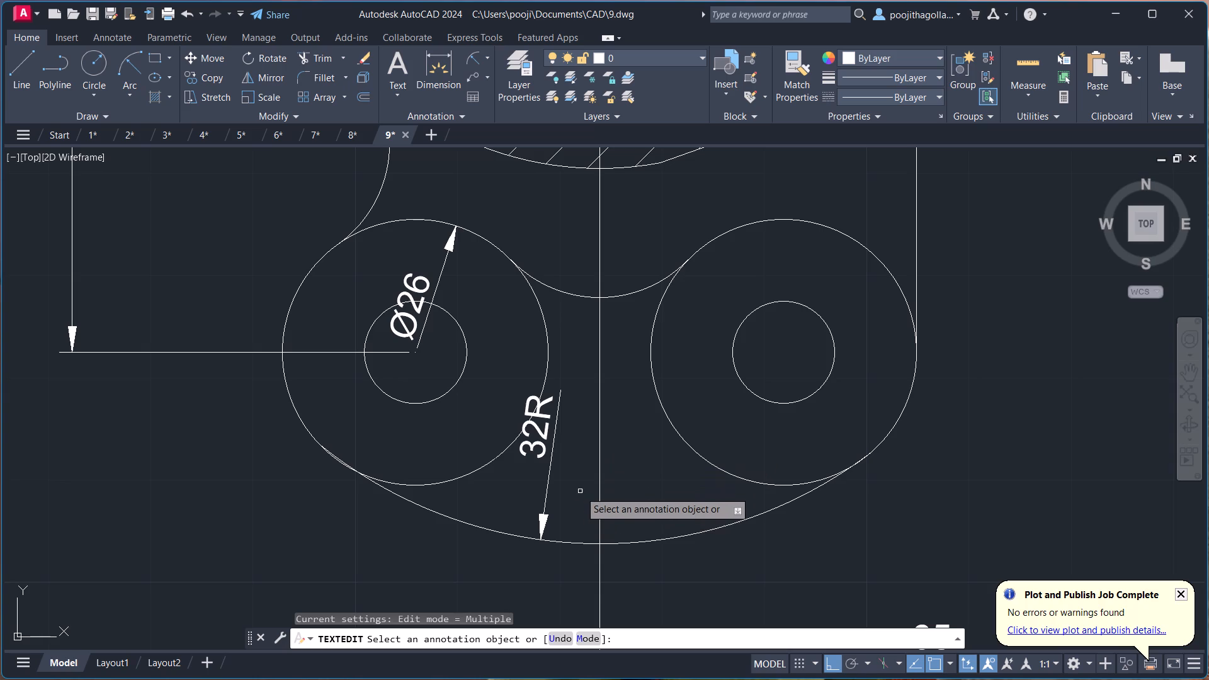
pyautogui.moveTo(589, 449); pyautogui.dragTo(603, 489, button='middle')
pyautogui.scroll(-1, 606, 447)
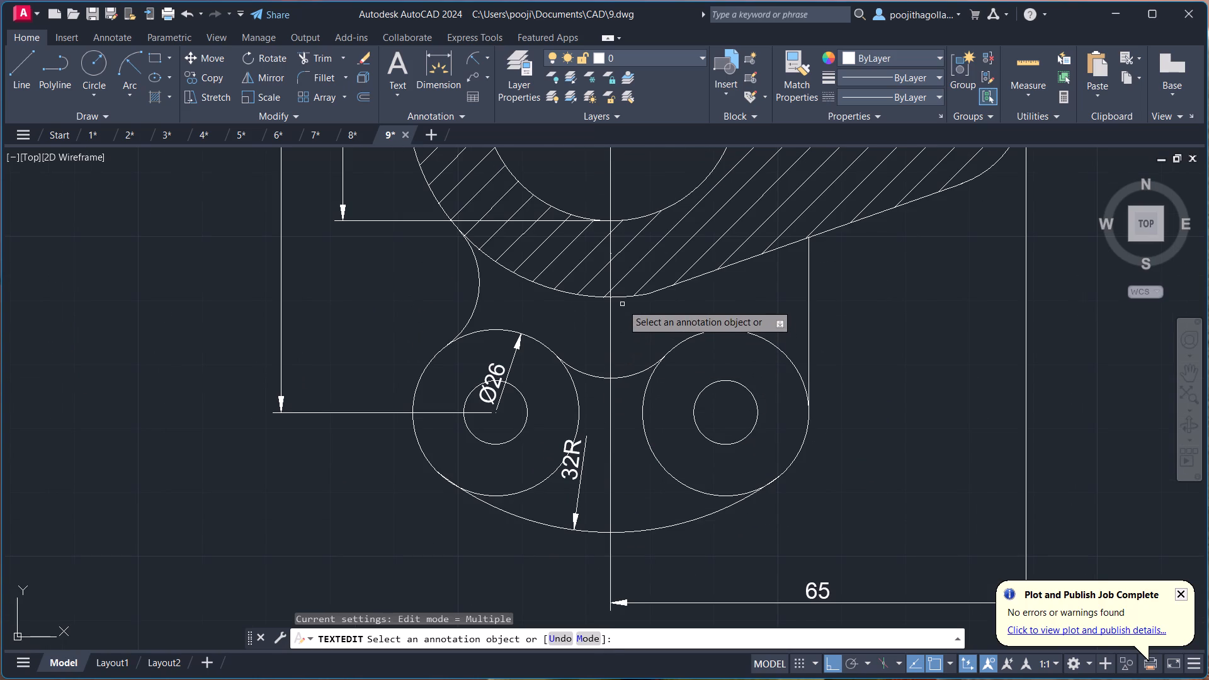
pyautogui.press('Escape')
# Add a radius dimension to the rounded narrow end of the hatched tapered plate, with its text just outside the outline.
pyautogui.click(471, 54)
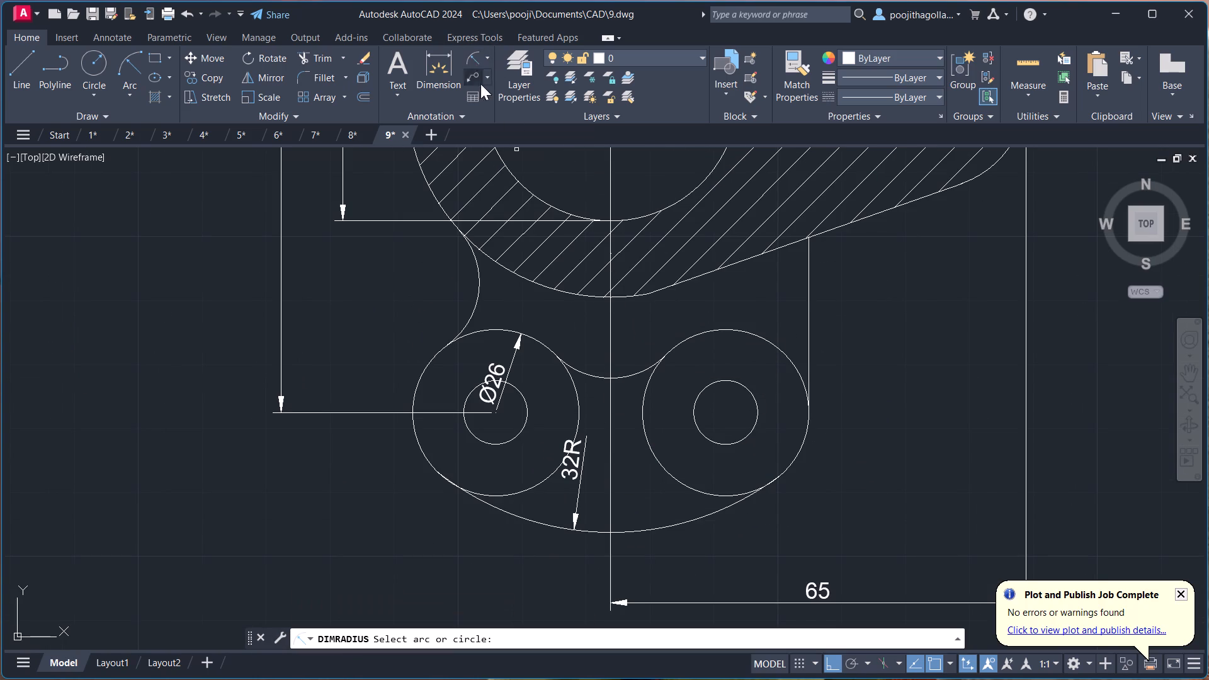
pyautogui.moveTo(611, 306); pyautogui.dragTo(601, 396, button='middle')
pyautogui.scroll(-1, 611, 306)
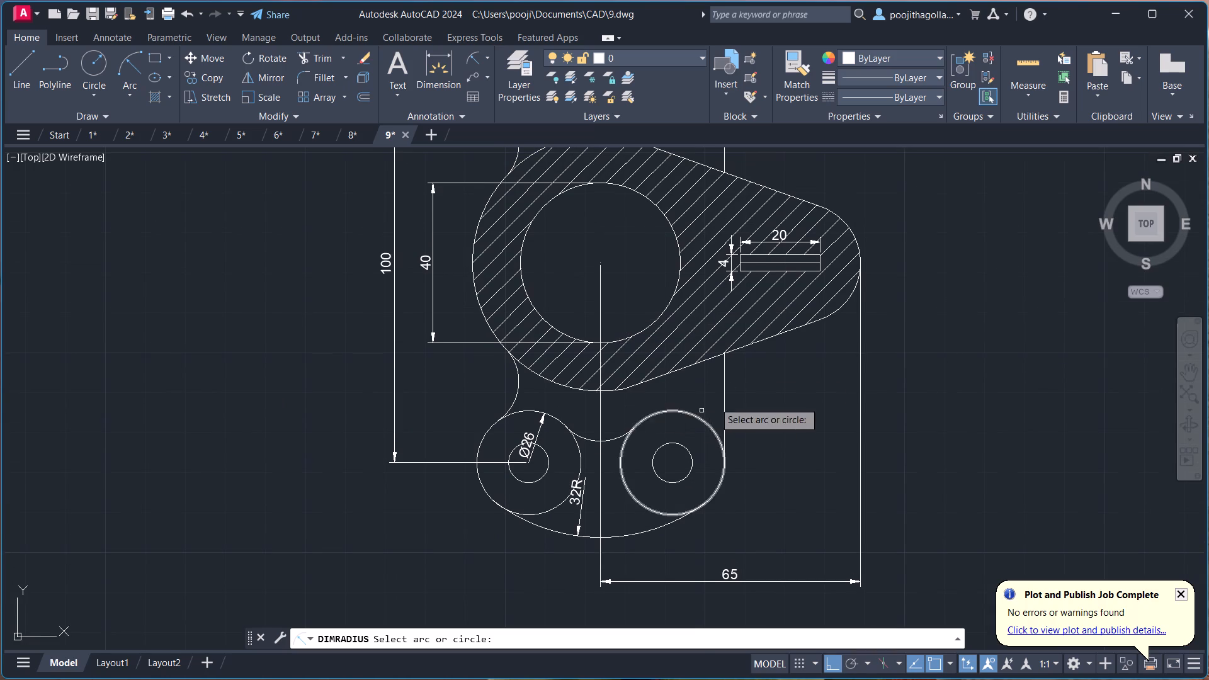
pyautogui.click(860, 249)
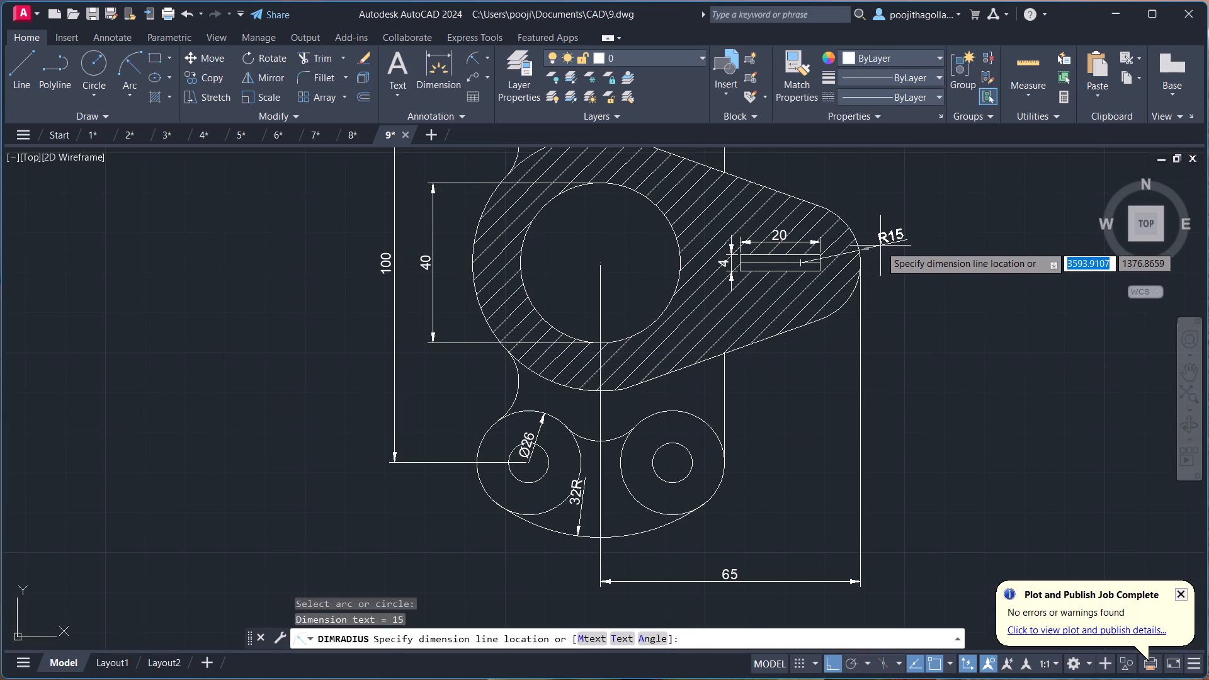
pyautogui.click(880, 246)
# Add a radius dimension to the lower-left concave arc joining the bracket to the hatched plate, with its text outside the part.
pyautogui.moveTo(880, 315); pyautogui.dragTo(936, 414, button='middle')
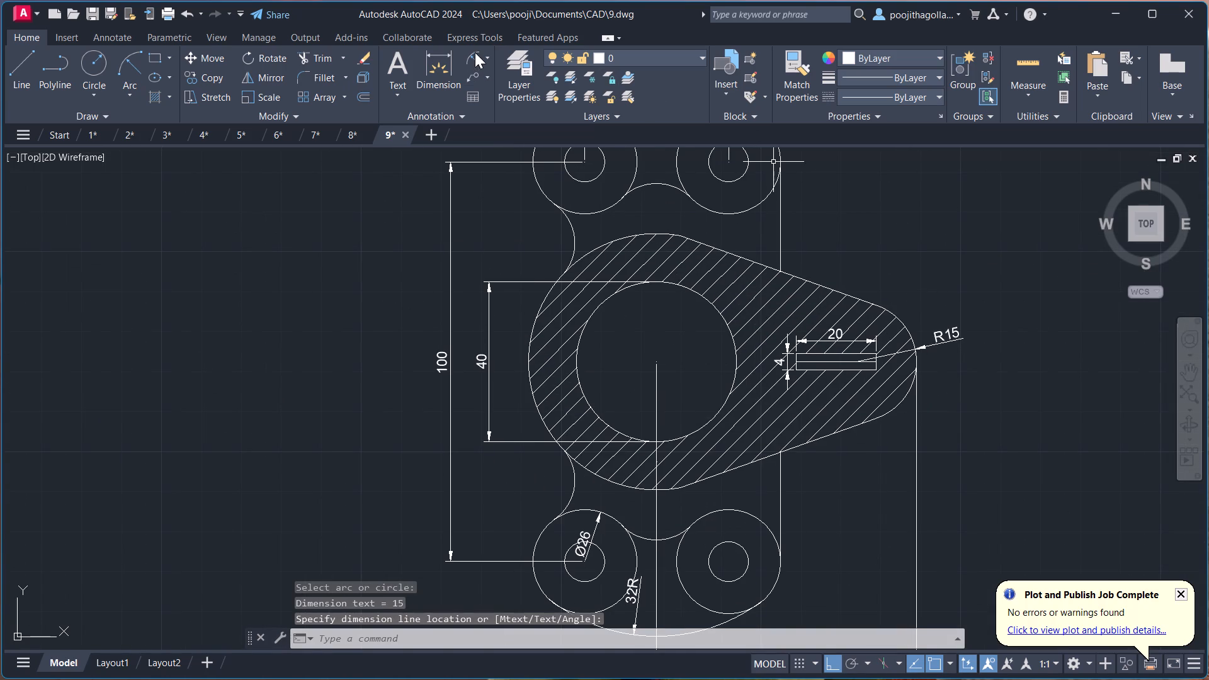
pyautogui.click(475, 52)
pyautogui.click(576, 477)
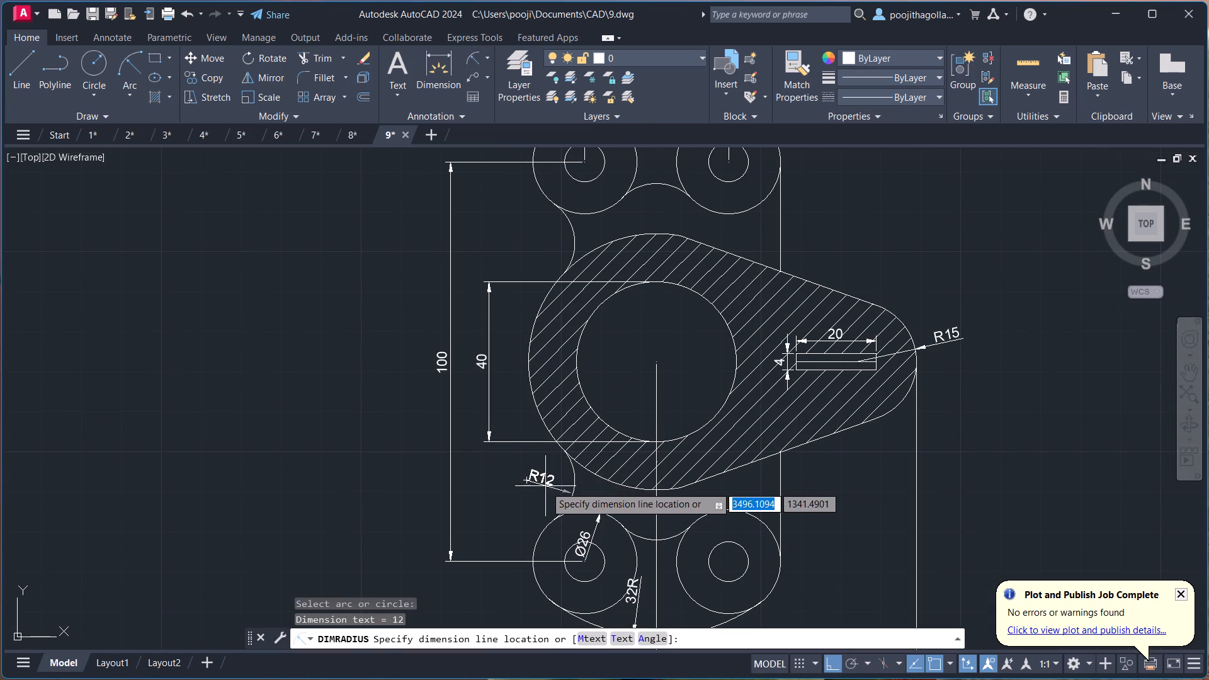
pyautogui.click(551, 481)
# Add a radius dimension to the small concave arc between the two top circles, with its text below the arc.
pyautogui.moveTo(633, 354); pyautogui.dragTo(625, 437, button='middle')
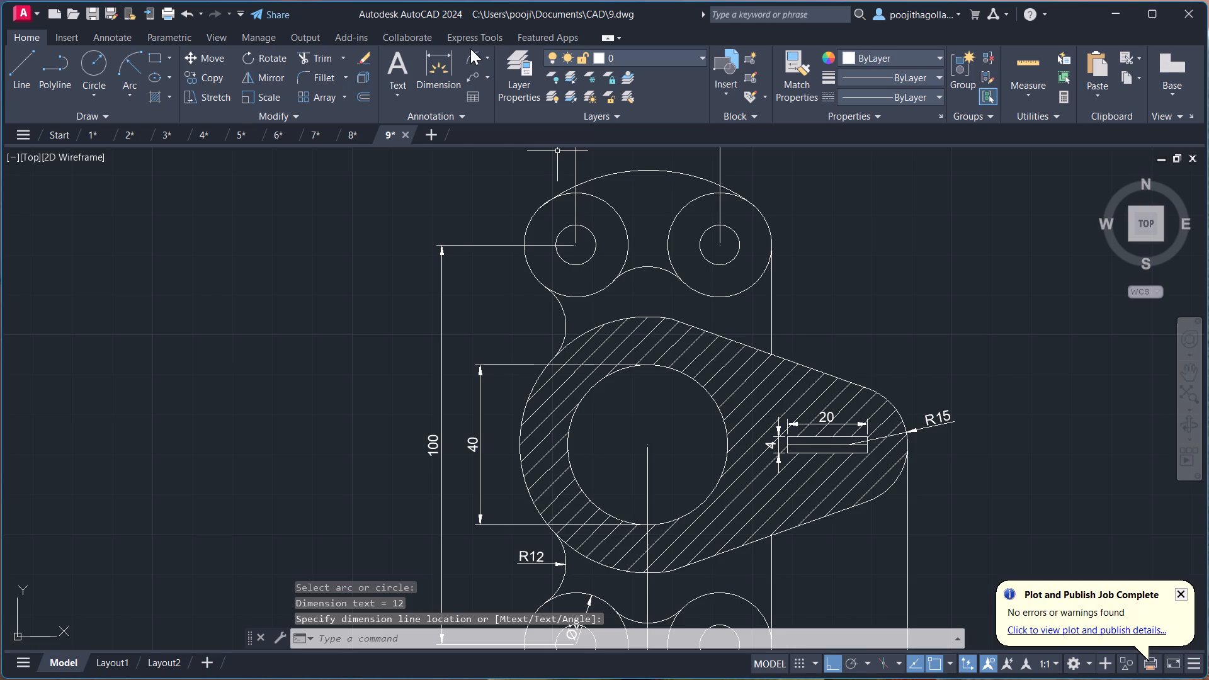
pyautogui.click(472, 50)
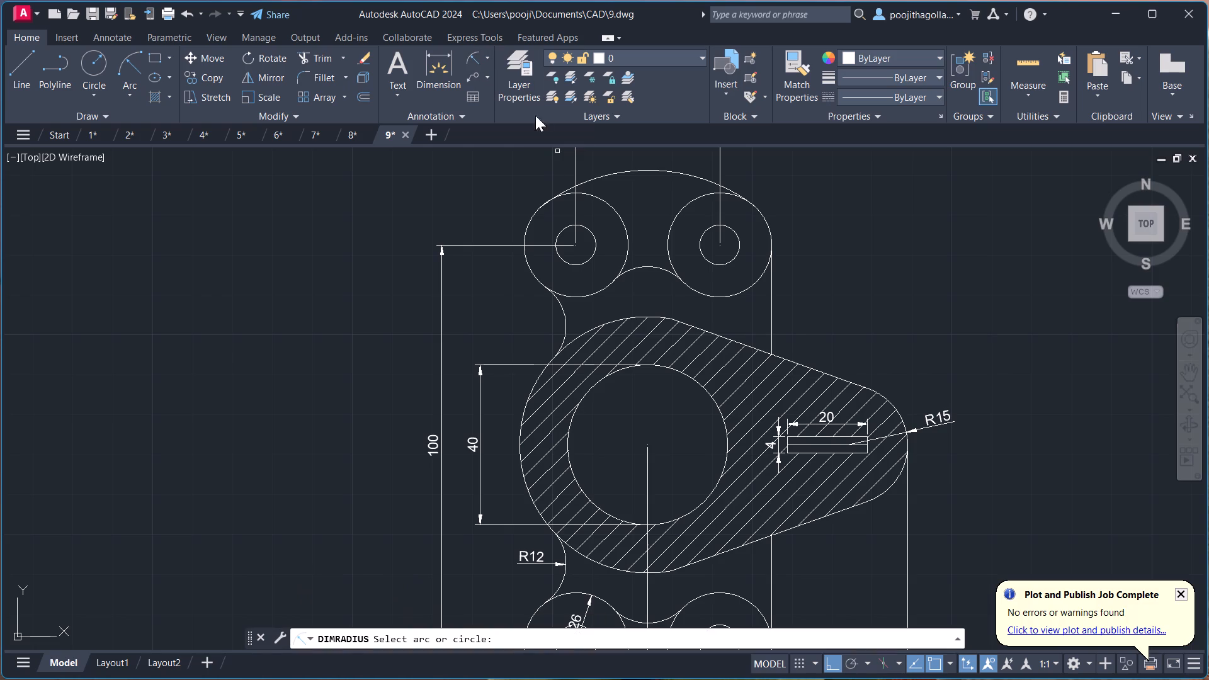
pyautogui.click(647, 266)
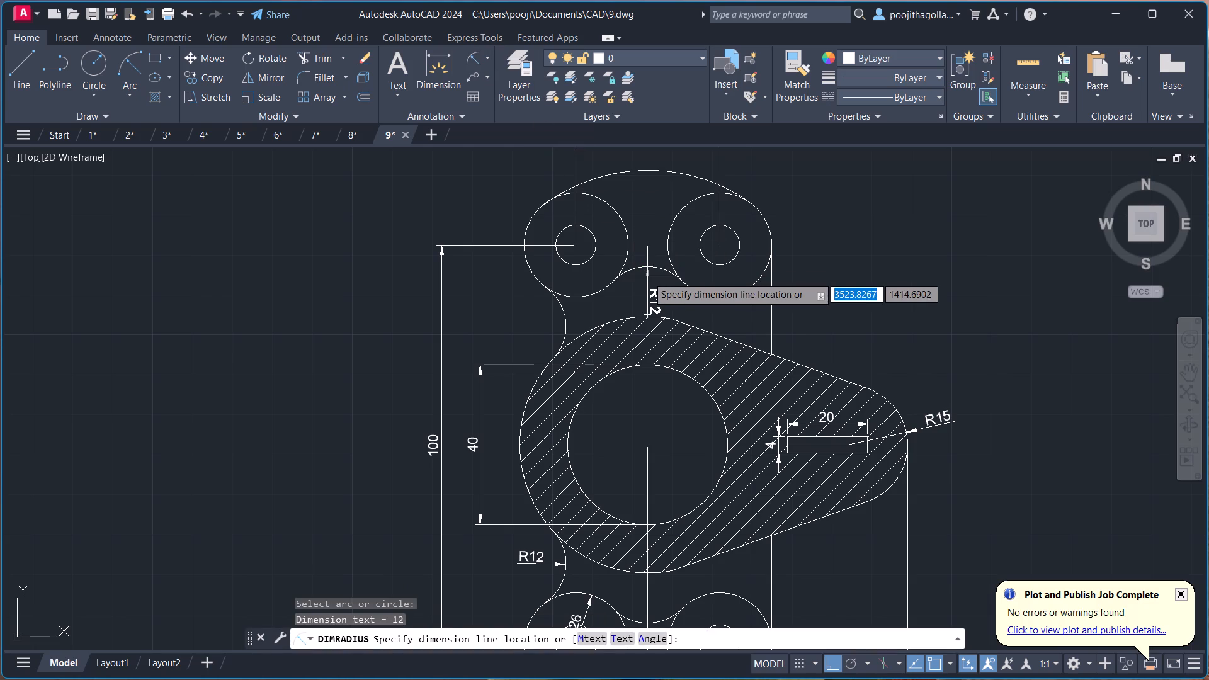
pyautogui.click(647, 276)
# Save the drawing.
pyautogui.moveTo(589, 171); pyautogui.dragTo(594, 201, button='middle')
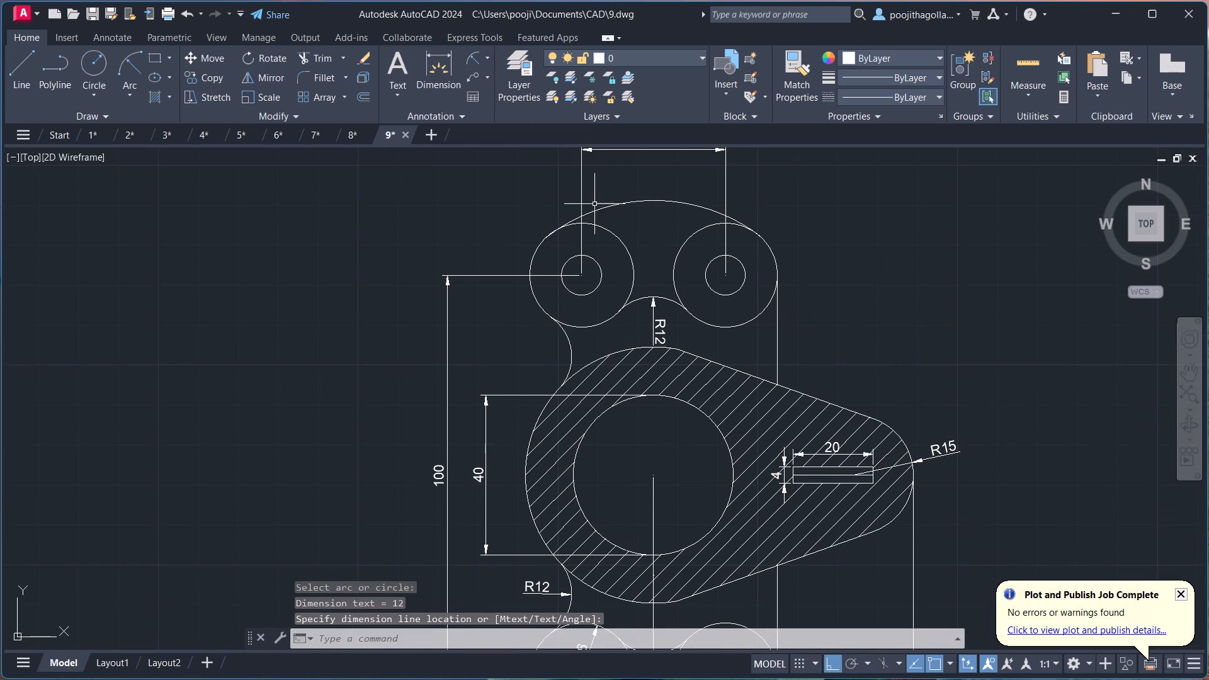
pyautogui.scroll(-1, 611, 244)
pyautogui.moveTo(662, 299); pyautogui.dragTo(662, 272, button='middle')
pyautogui.moveTo(674, 306); pyautogui.dragTo(663, 259, button='middle')
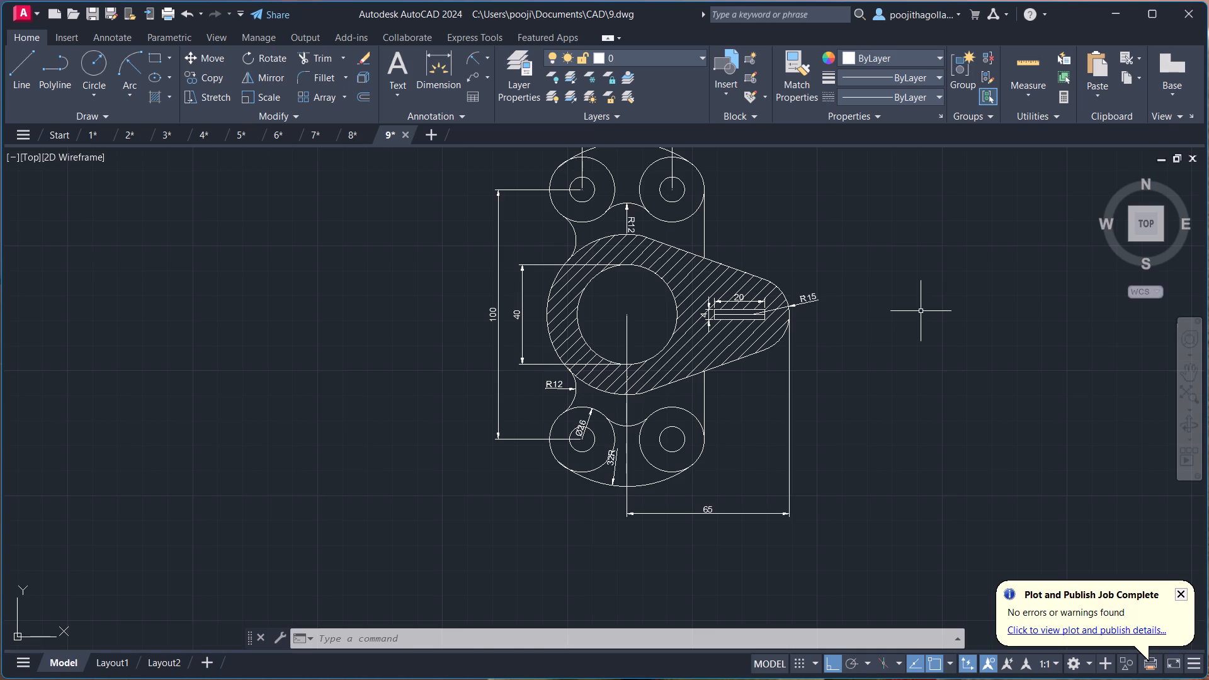
pyautogui.hotkey('ctrl', 's')
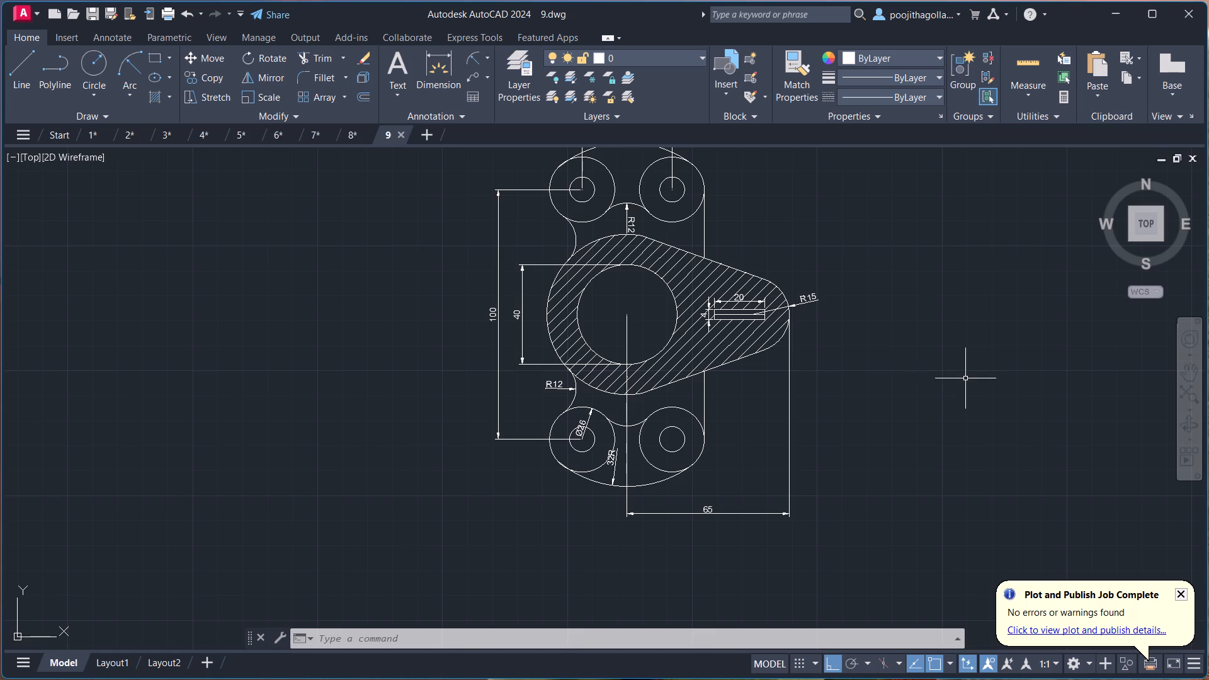
# Add a horizontal multileader from the upper-right small hole, extending outside the part, with the text "4holes 10 dia".
pyautogui.moveTo(891, 402); pyautogui.dragTo(888, 451, button='middle')
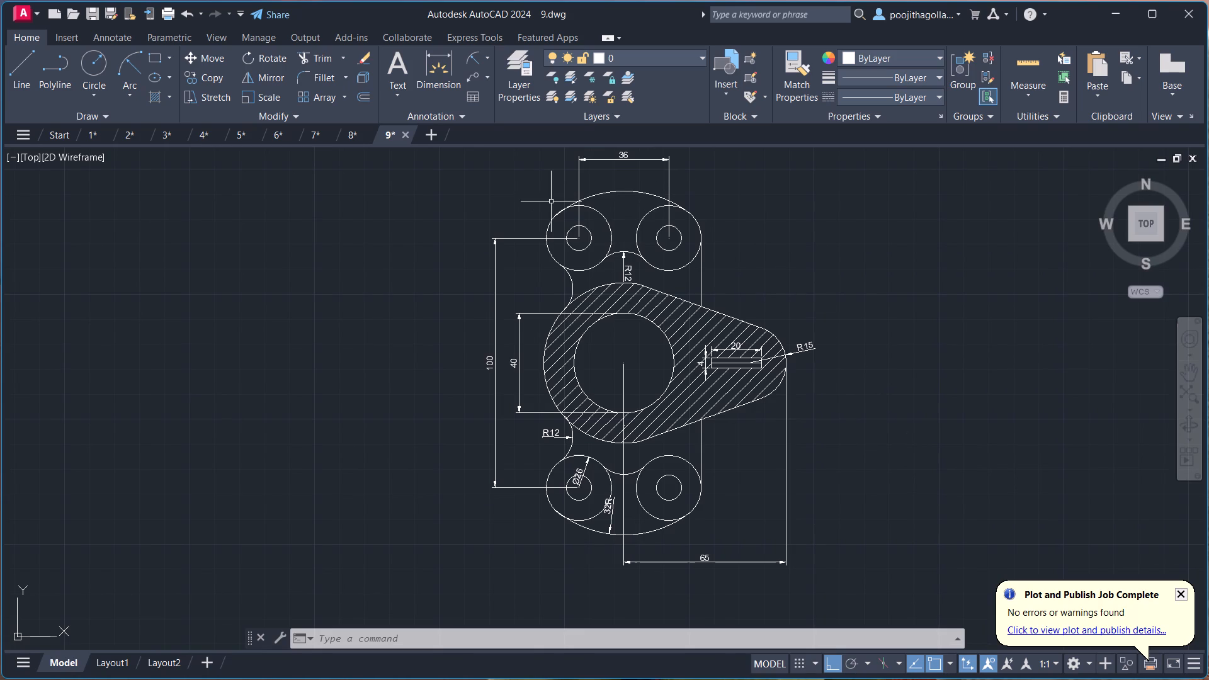
pyautogui.click(473, 74)
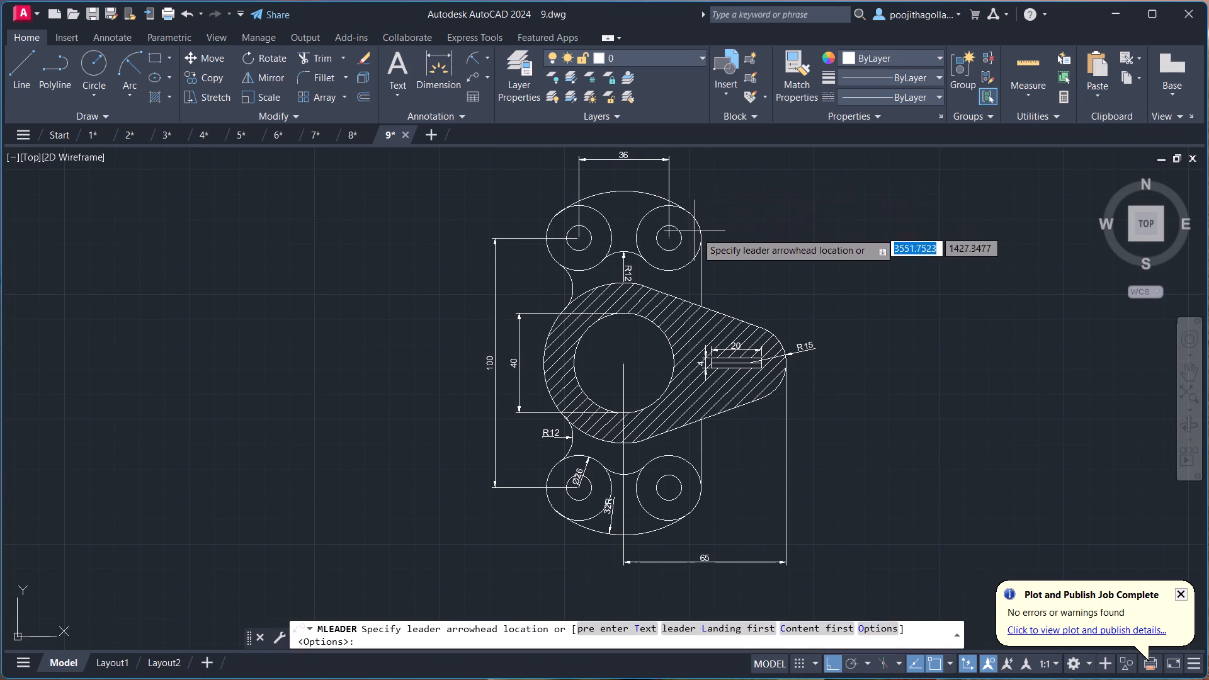
pyautogui.click(684, 237)
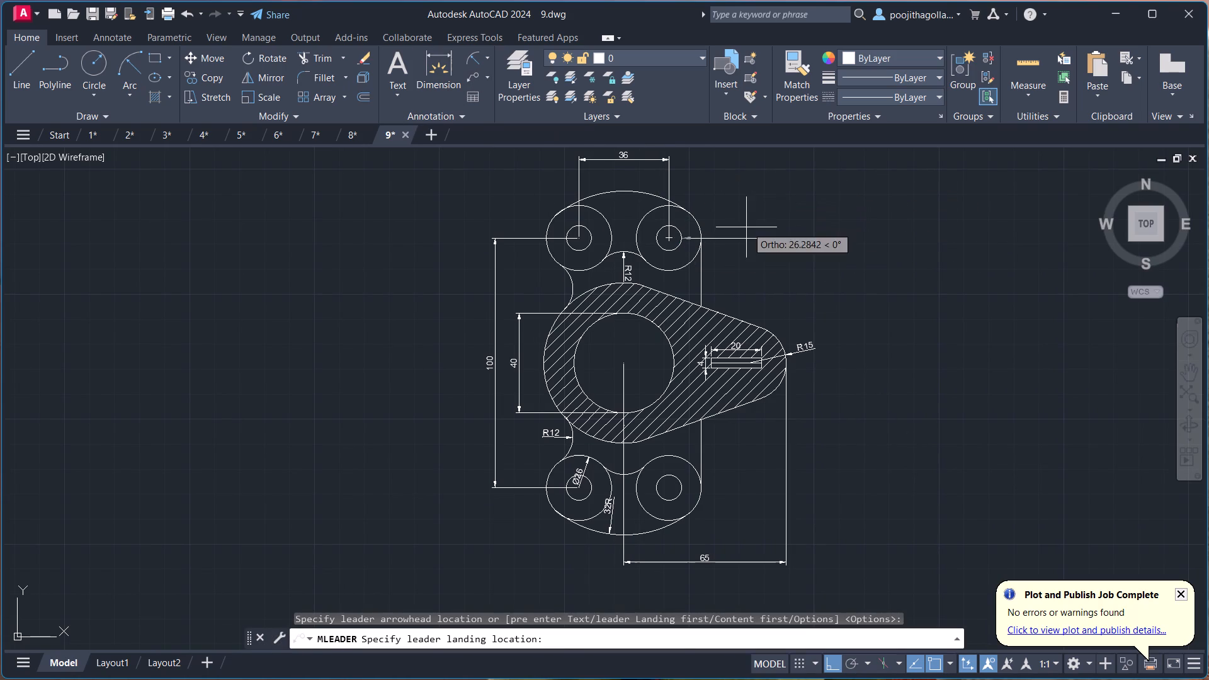
pyautogui.click(730, 247)
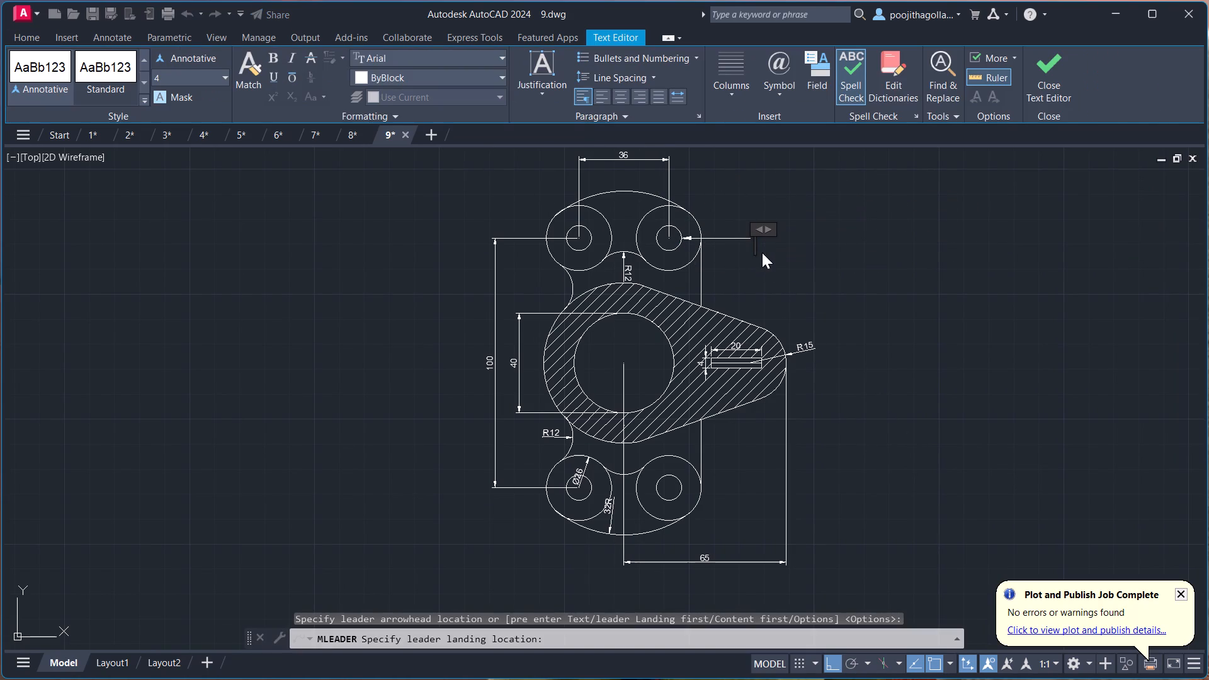
pyautogui.write('4holes')
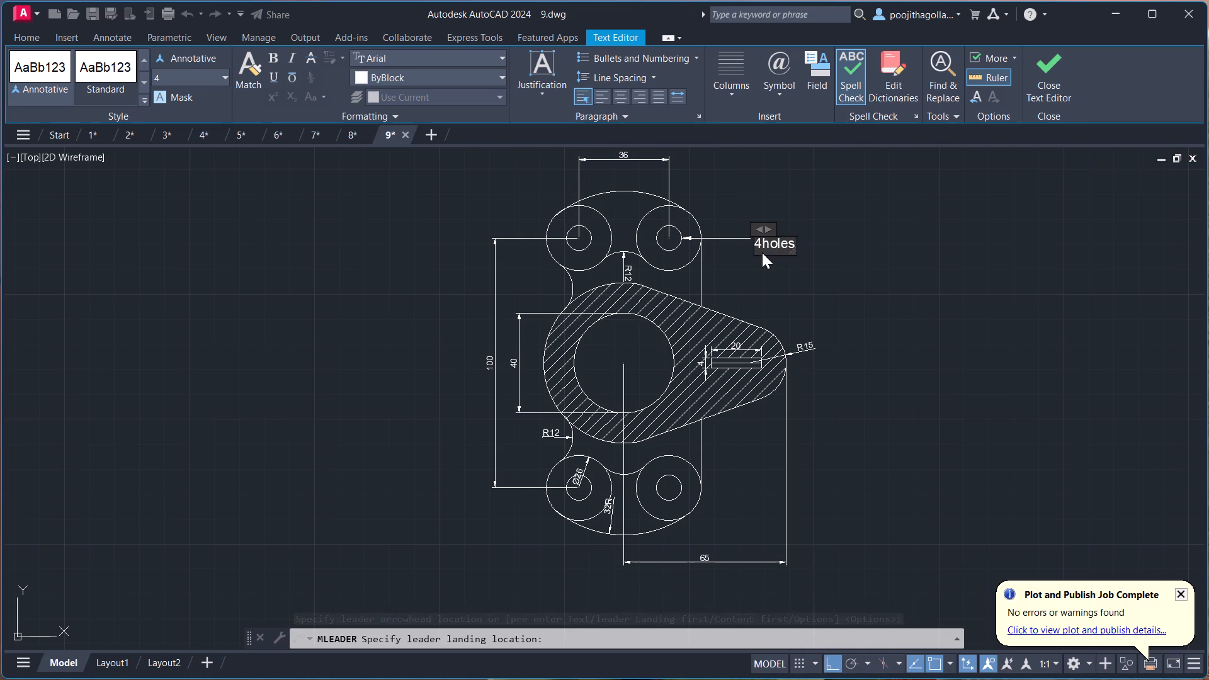
pyautogui.press('space')
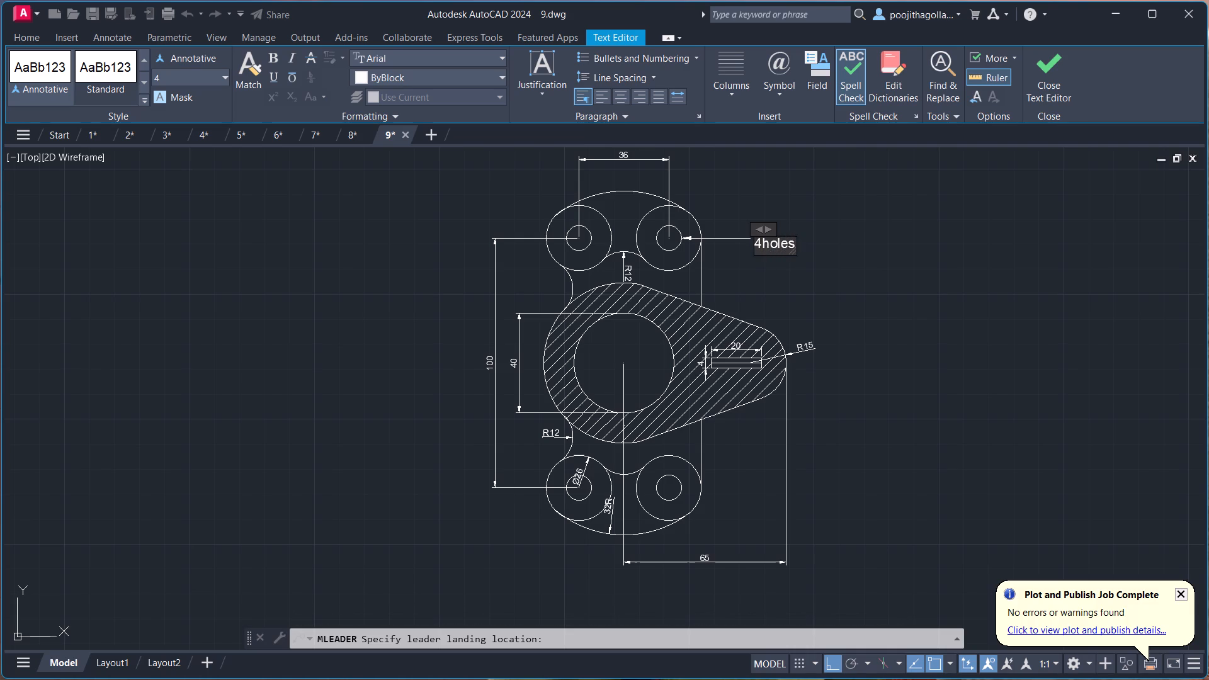
pyautogui.write('10')
pyautogui.press('space')
pyautogui.write('dia')
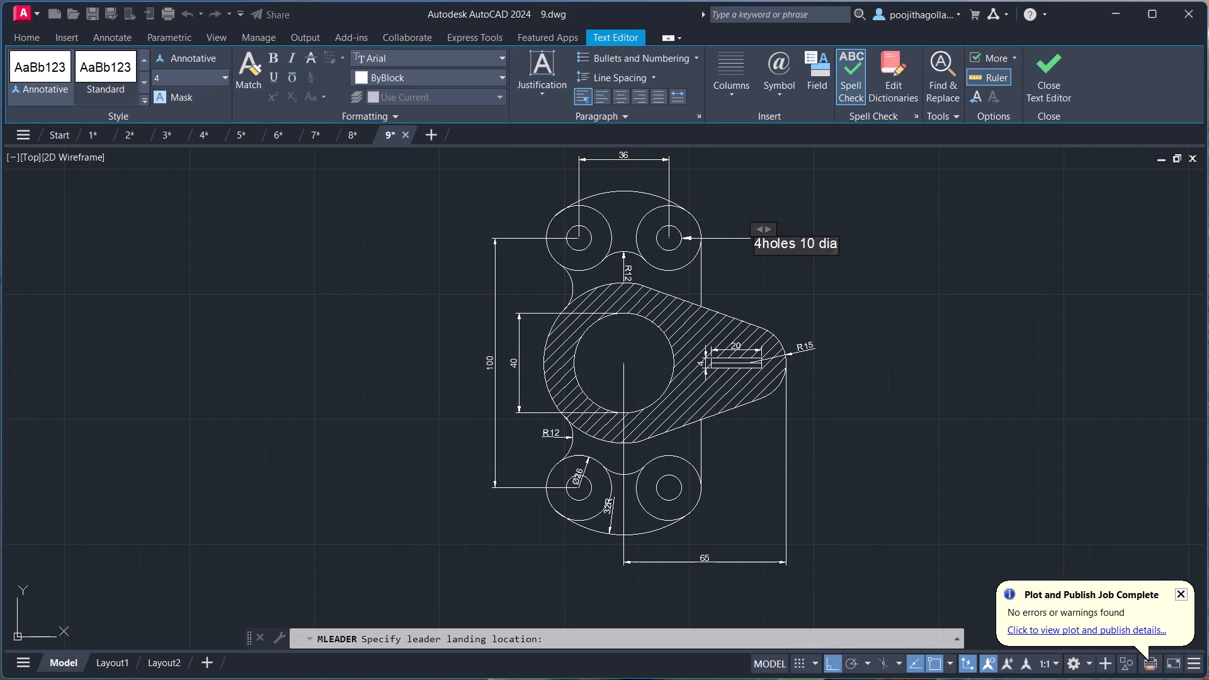
pyautogui.click(860, 264)
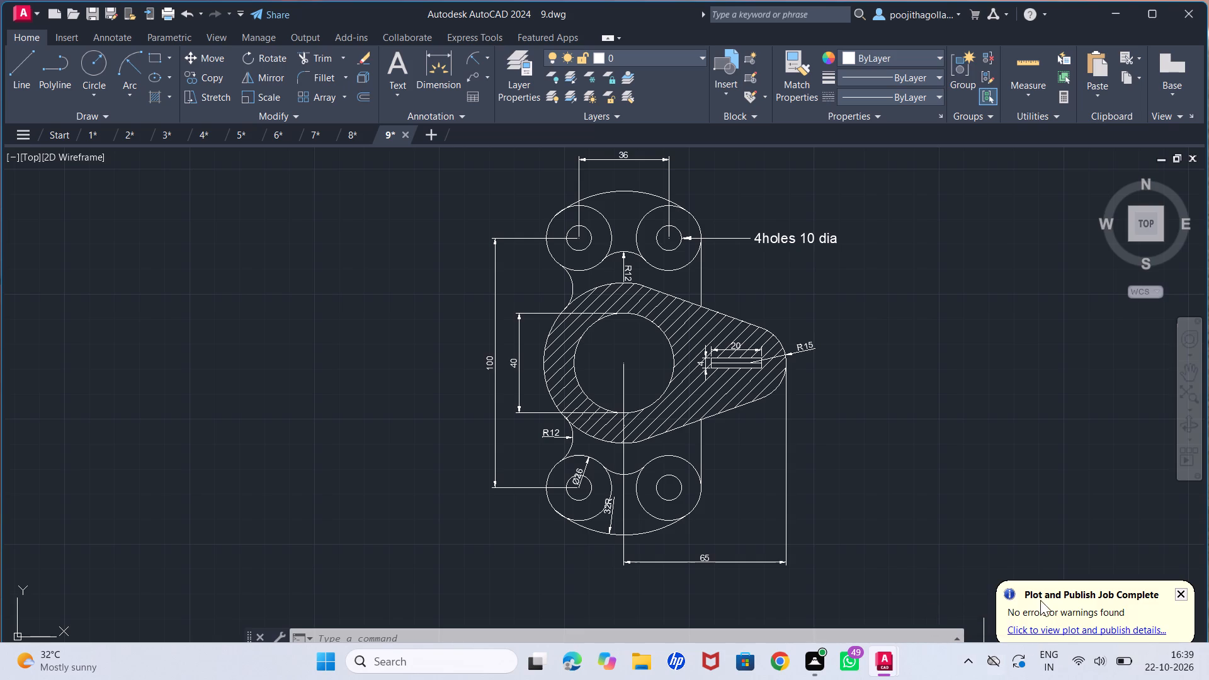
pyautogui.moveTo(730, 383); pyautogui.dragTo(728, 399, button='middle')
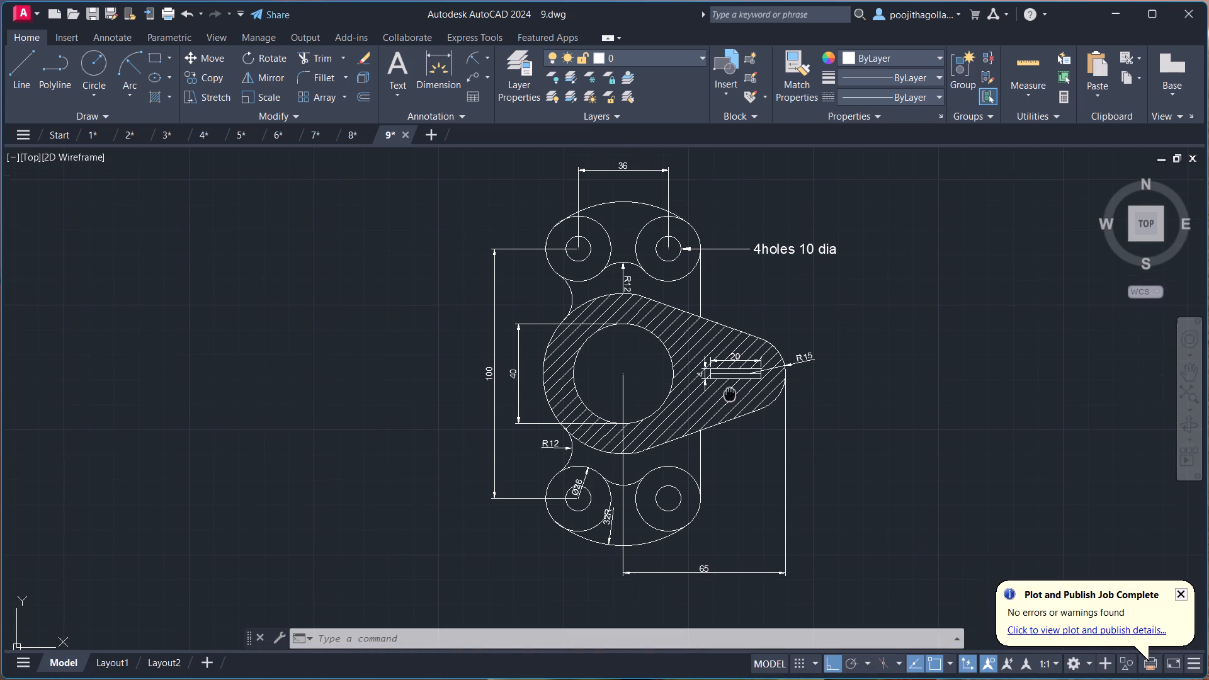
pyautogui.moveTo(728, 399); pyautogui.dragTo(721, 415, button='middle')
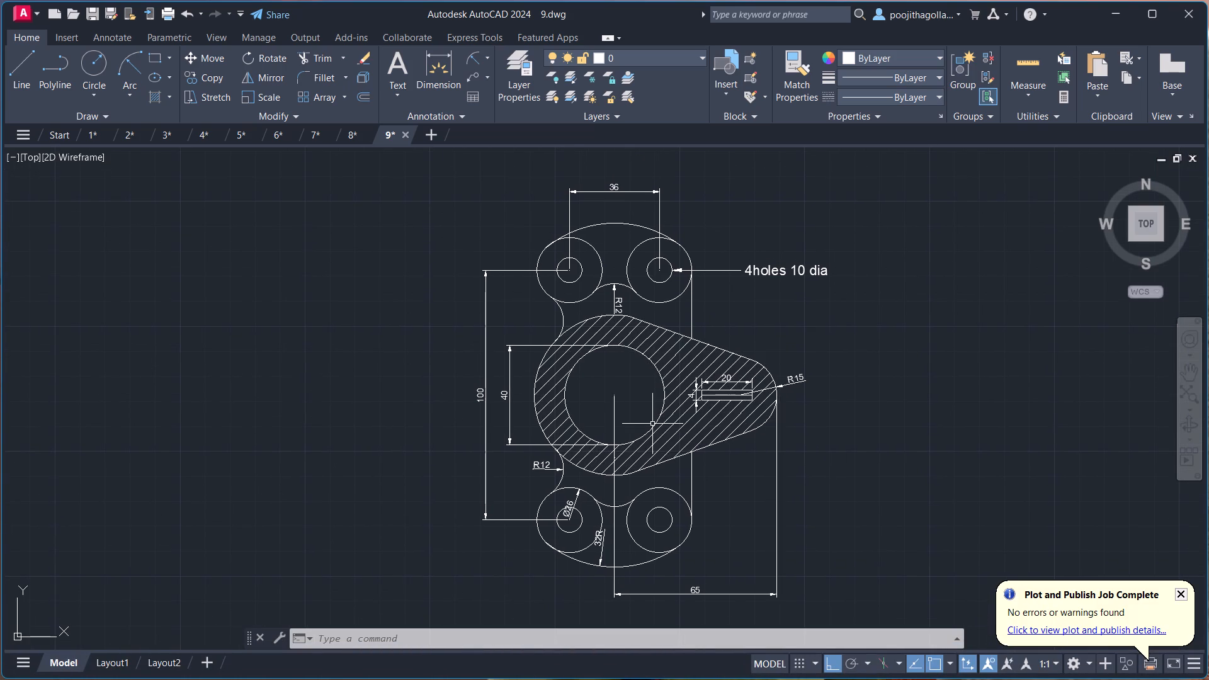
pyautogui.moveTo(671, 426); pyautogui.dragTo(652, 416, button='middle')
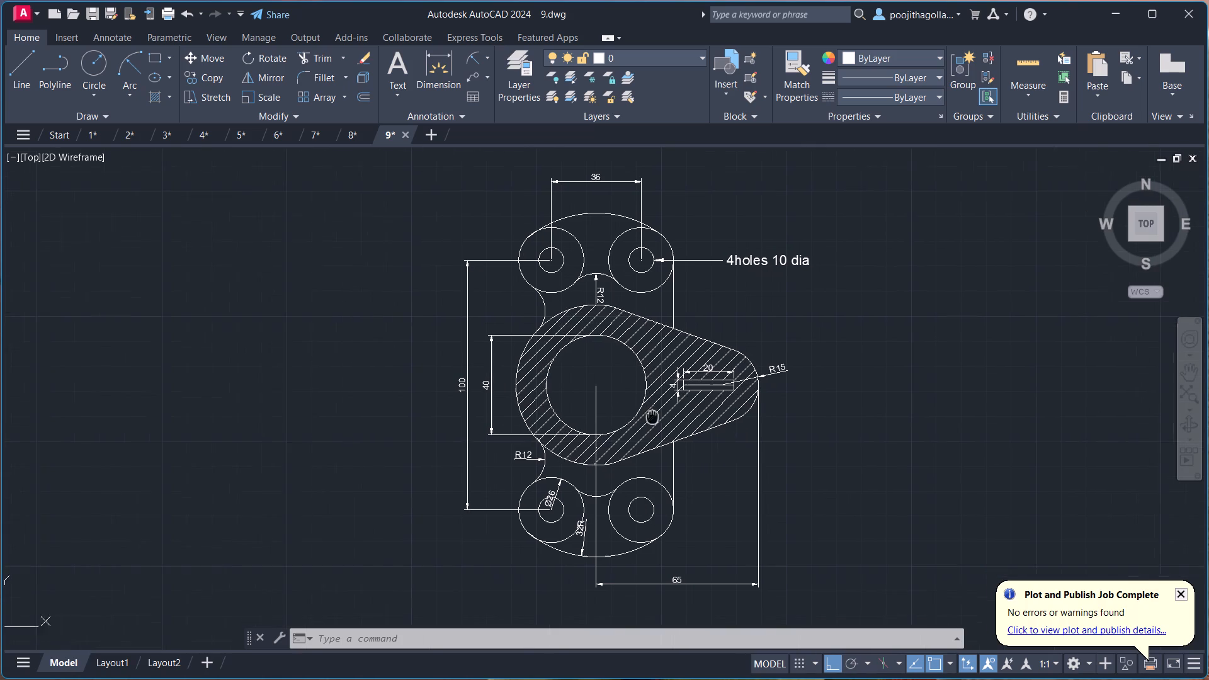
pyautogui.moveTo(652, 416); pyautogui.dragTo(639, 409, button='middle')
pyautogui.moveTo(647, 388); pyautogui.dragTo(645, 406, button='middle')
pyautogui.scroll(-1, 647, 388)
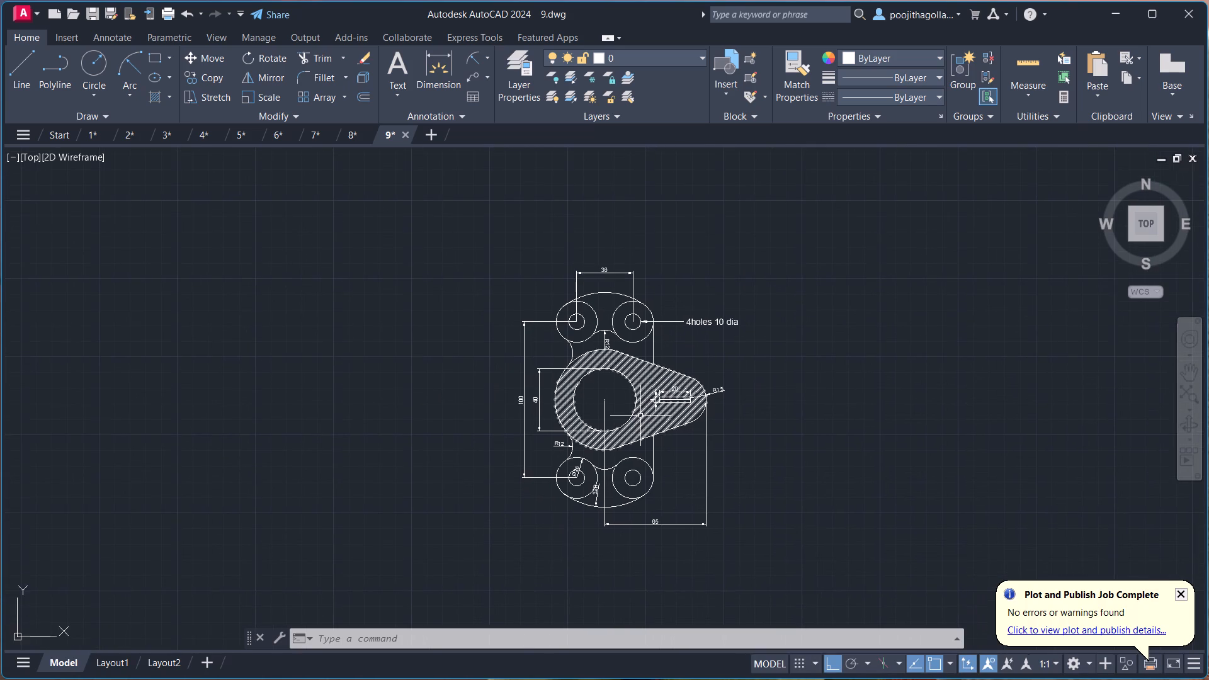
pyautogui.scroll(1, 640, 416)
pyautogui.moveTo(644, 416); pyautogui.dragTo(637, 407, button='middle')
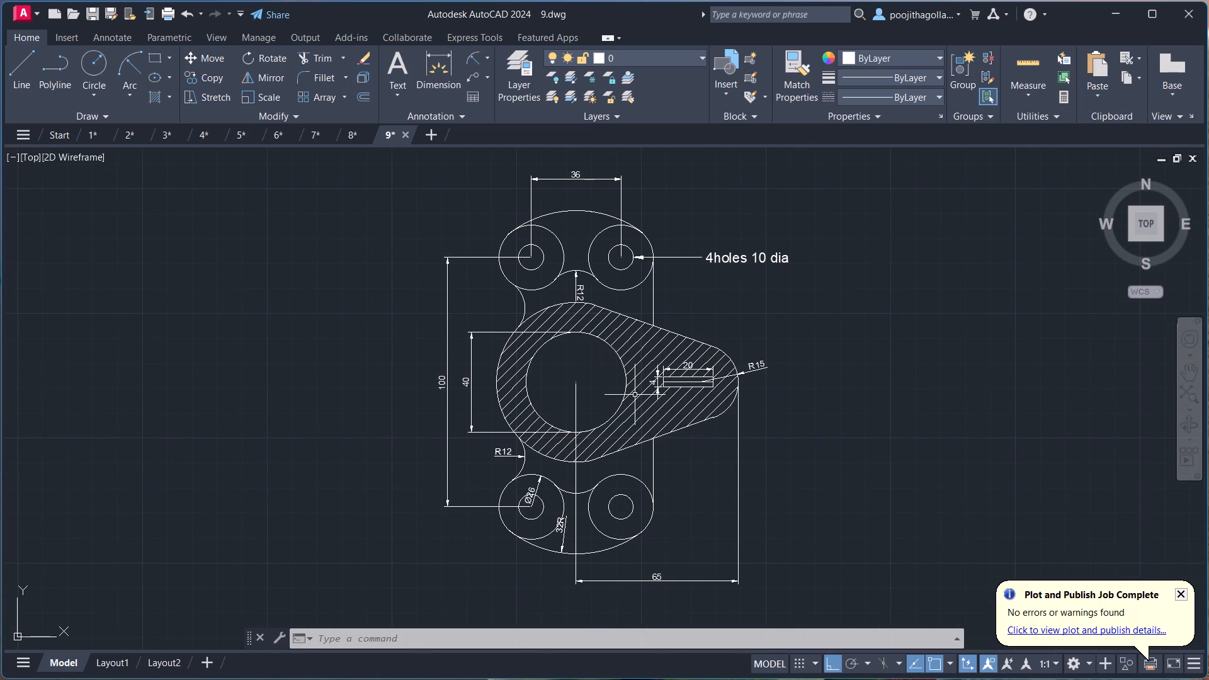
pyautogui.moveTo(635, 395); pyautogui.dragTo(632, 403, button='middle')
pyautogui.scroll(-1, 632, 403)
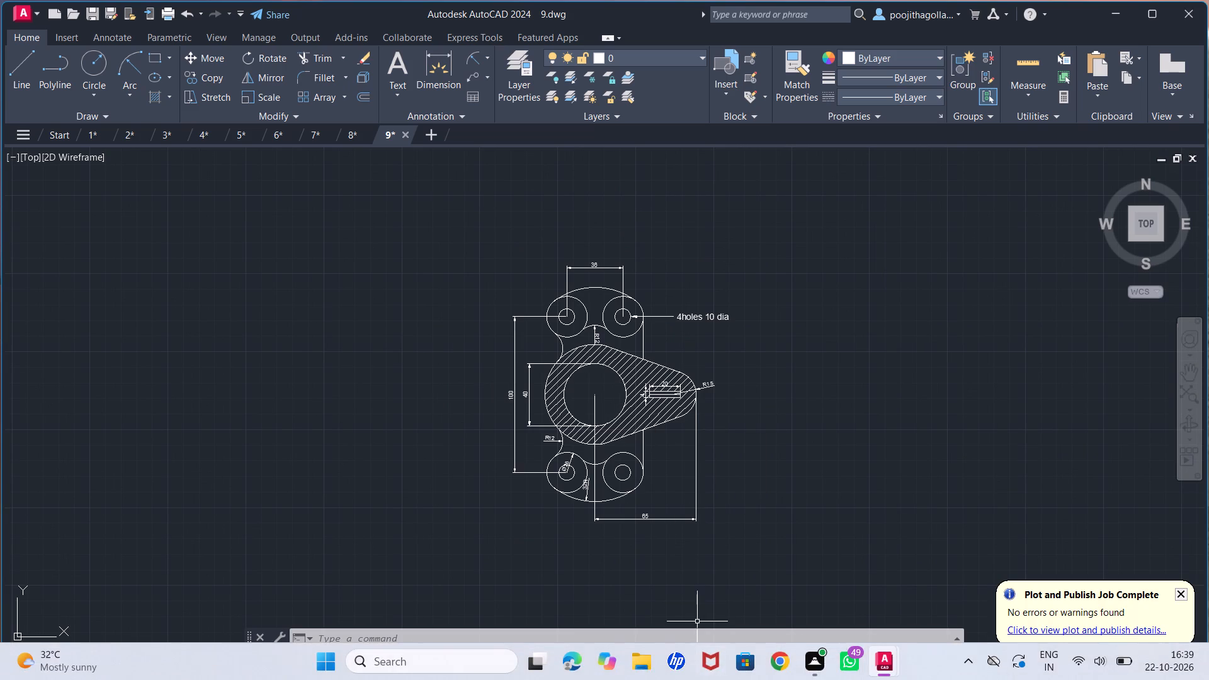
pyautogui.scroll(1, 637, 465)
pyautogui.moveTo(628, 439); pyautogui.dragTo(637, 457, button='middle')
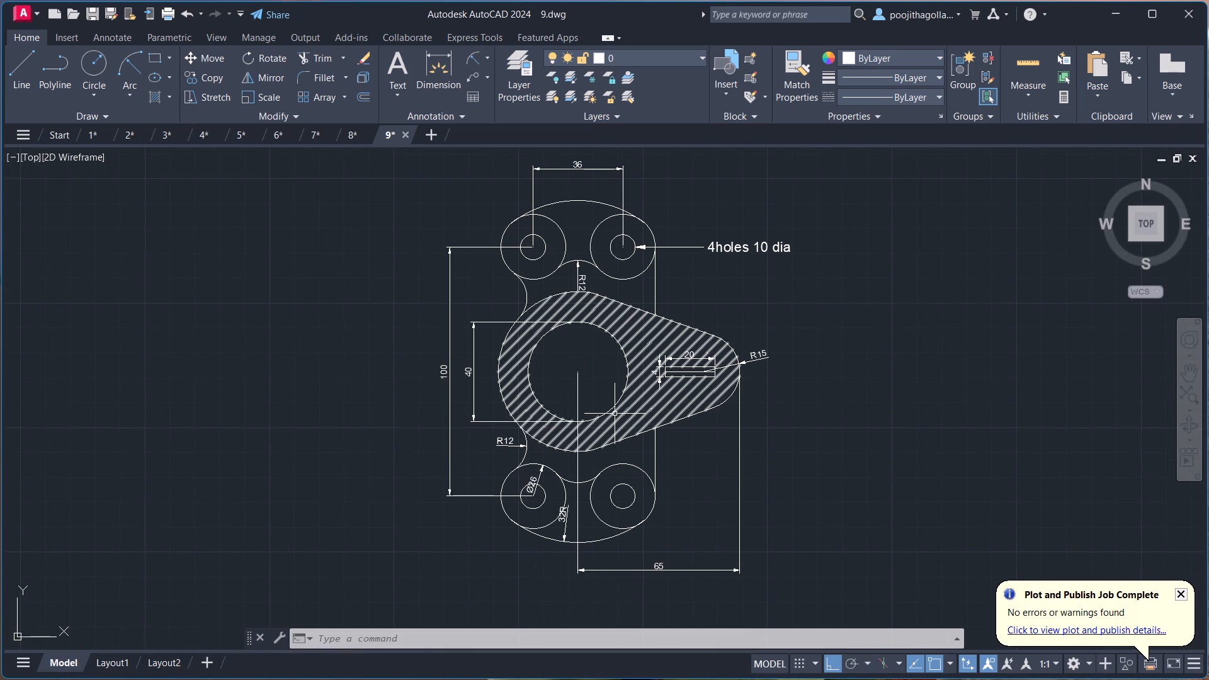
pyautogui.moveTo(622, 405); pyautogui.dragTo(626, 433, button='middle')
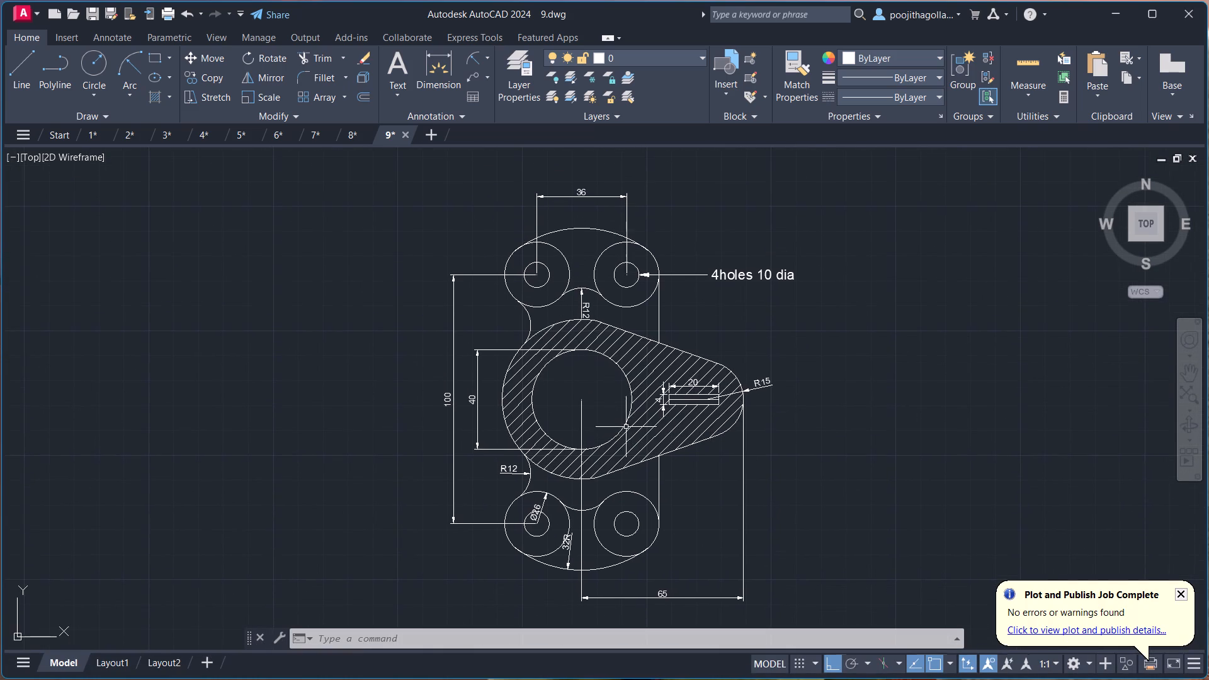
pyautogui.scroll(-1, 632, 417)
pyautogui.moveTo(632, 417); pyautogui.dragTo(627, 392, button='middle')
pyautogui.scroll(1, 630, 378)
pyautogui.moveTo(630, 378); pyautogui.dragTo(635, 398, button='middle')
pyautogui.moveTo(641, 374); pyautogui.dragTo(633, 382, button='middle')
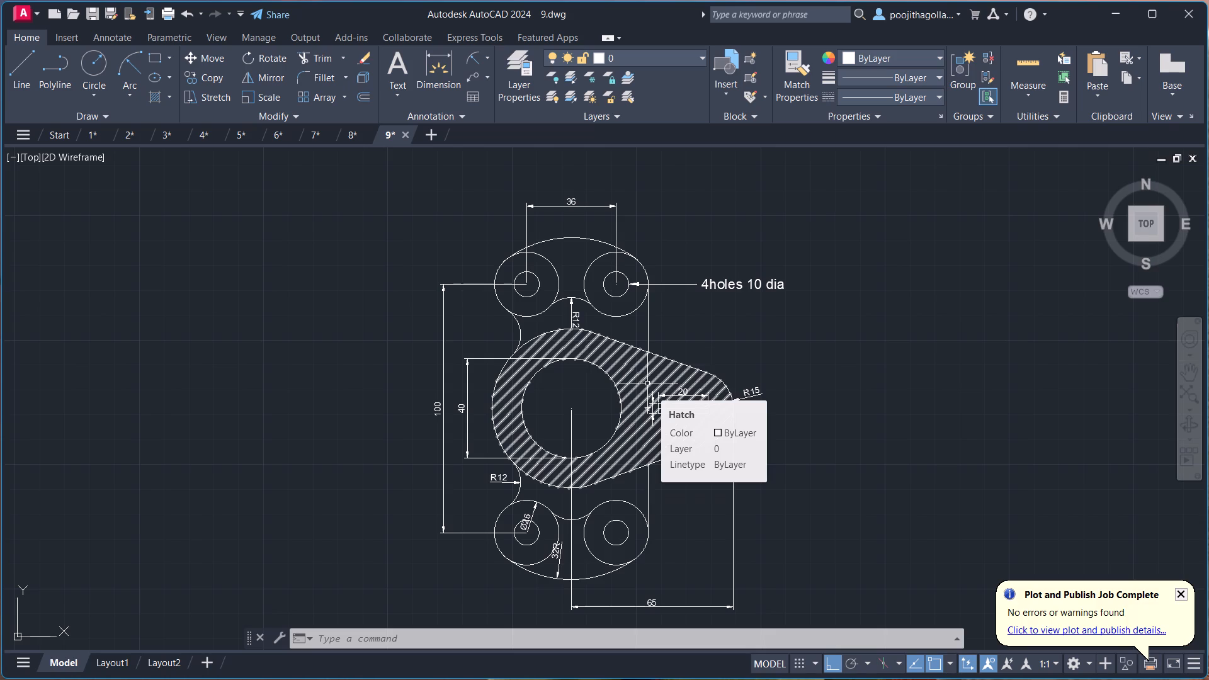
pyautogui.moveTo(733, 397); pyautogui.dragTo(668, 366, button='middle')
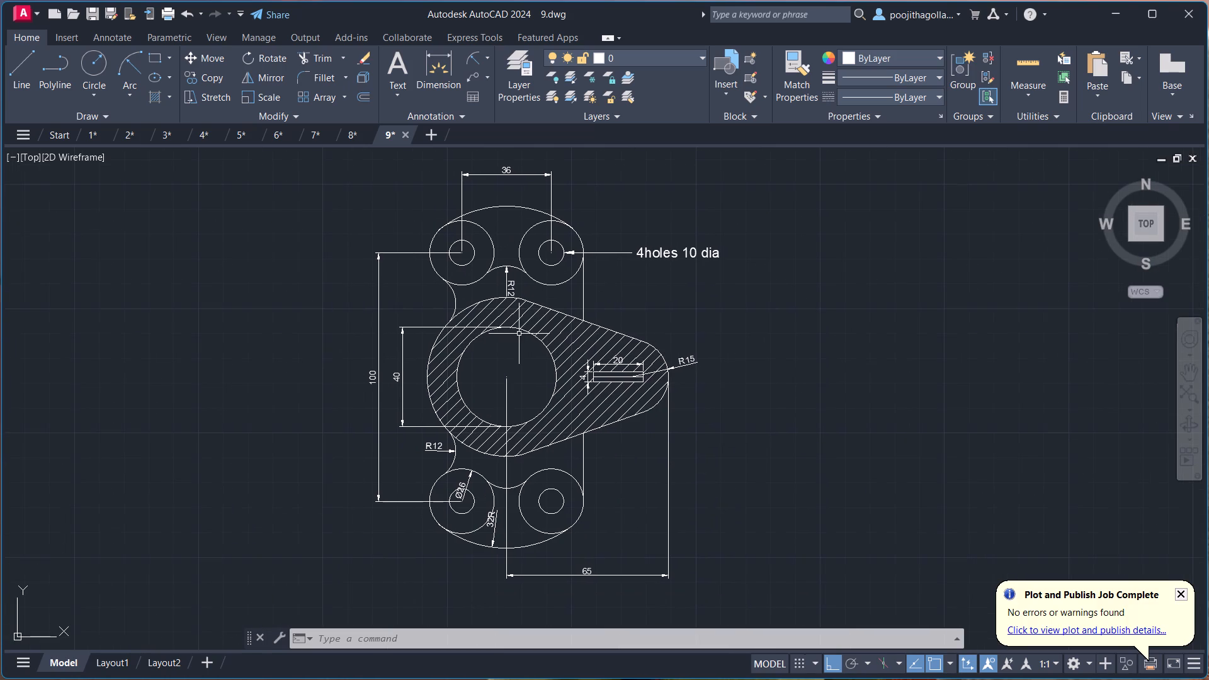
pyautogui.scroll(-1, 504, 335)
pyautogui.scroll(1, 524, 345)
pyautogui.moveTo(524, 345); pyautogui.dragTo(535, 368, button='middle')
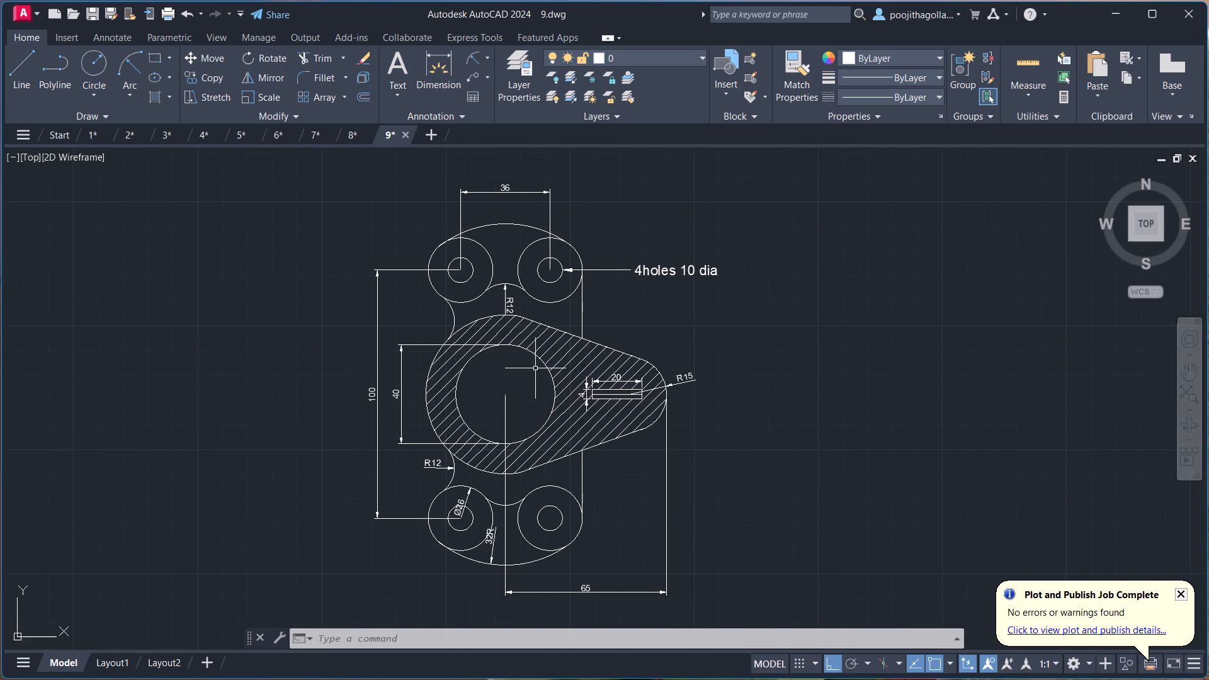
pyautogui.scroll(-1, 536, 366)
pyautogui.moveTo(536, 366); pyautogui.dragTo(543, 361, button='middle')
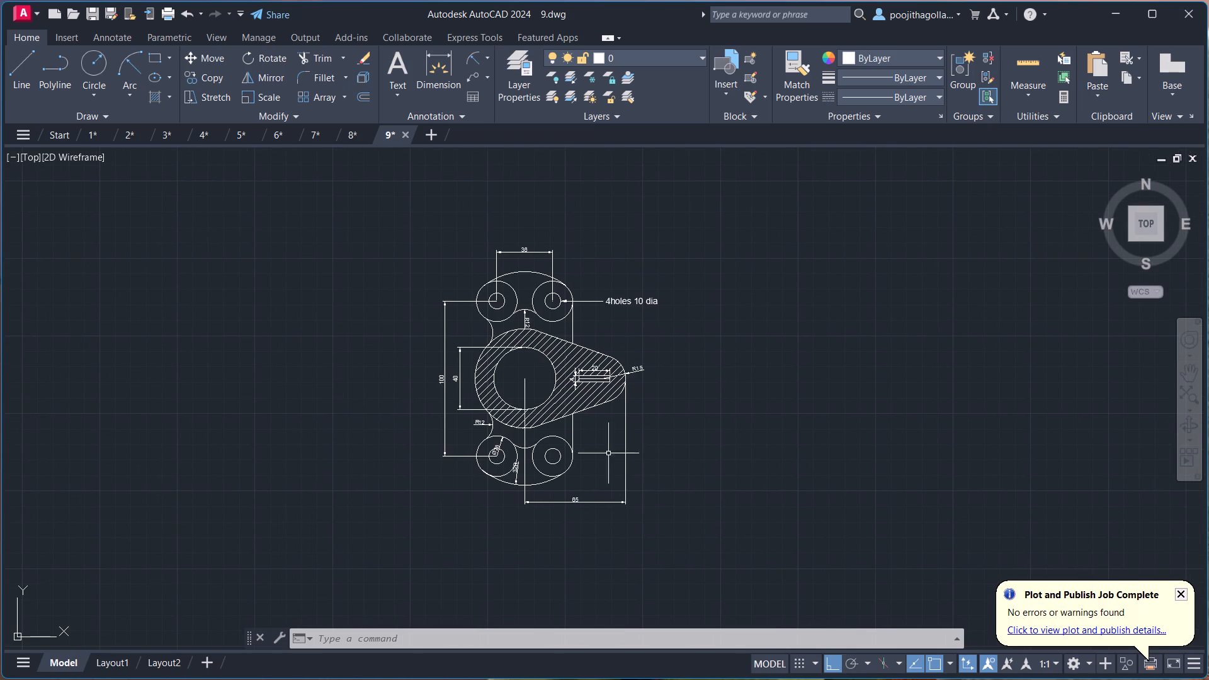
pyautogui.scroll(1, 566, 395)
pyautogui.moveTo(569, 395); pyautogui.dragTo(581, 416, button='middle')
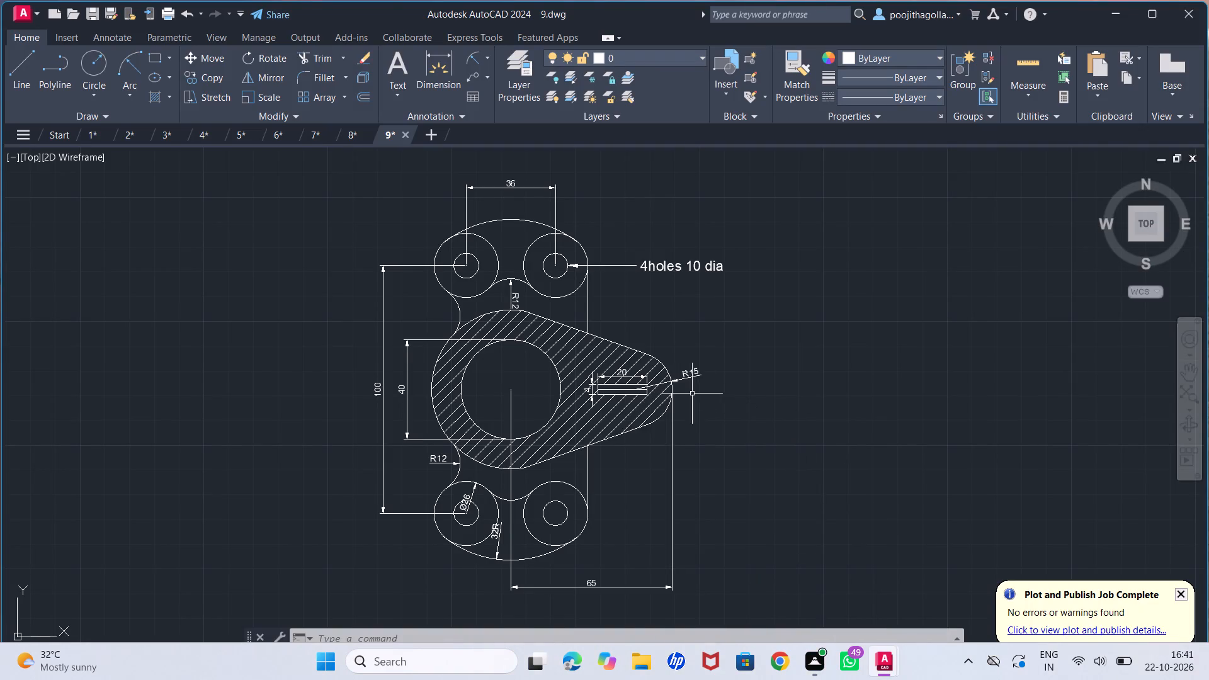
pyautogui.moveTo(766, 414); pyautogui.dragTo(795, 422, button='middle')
# Save the drawing.
pyautogui.hotkey('ctrl', 's')
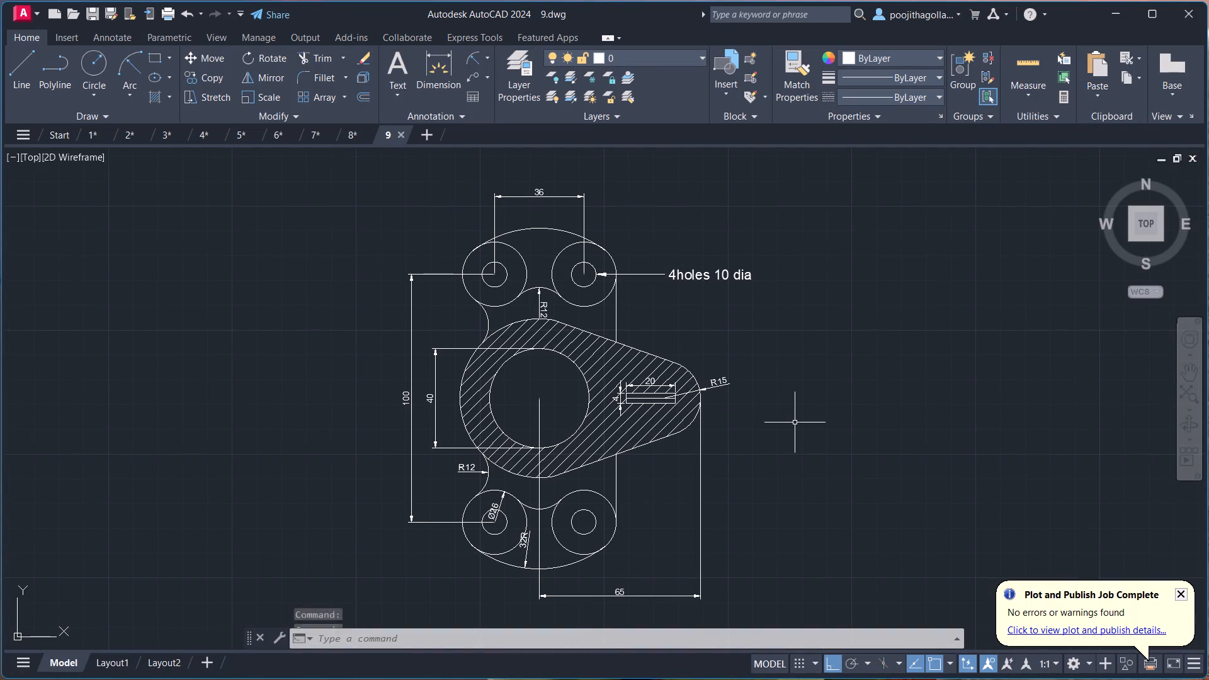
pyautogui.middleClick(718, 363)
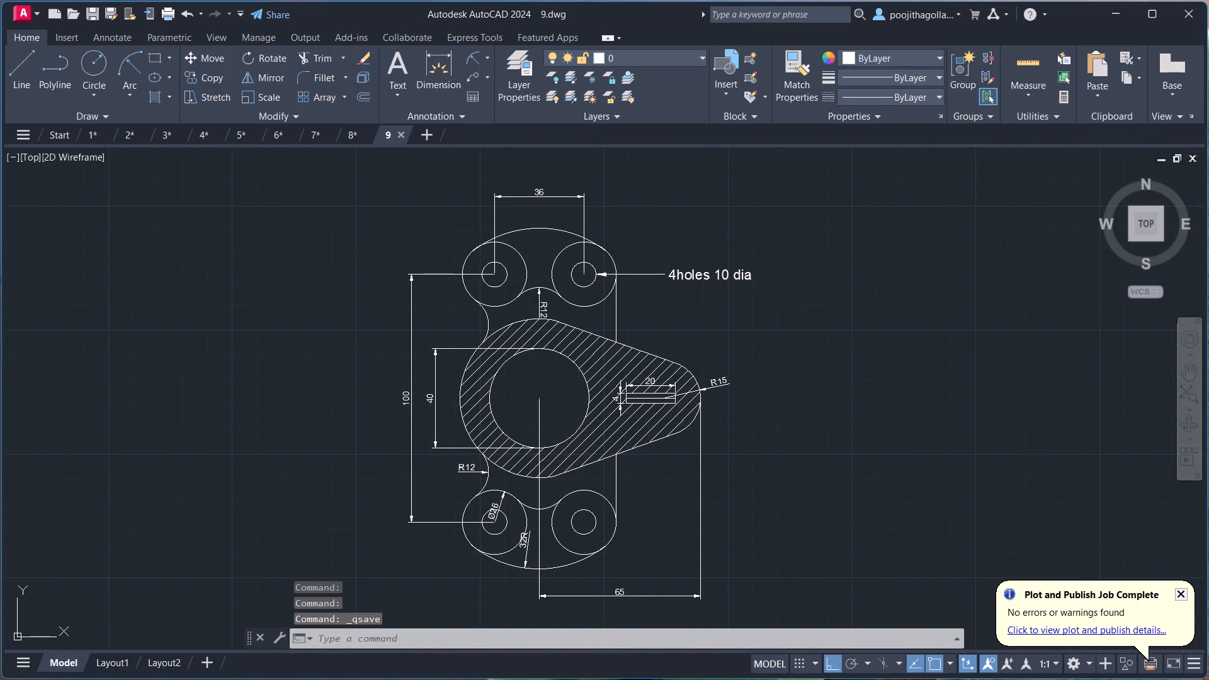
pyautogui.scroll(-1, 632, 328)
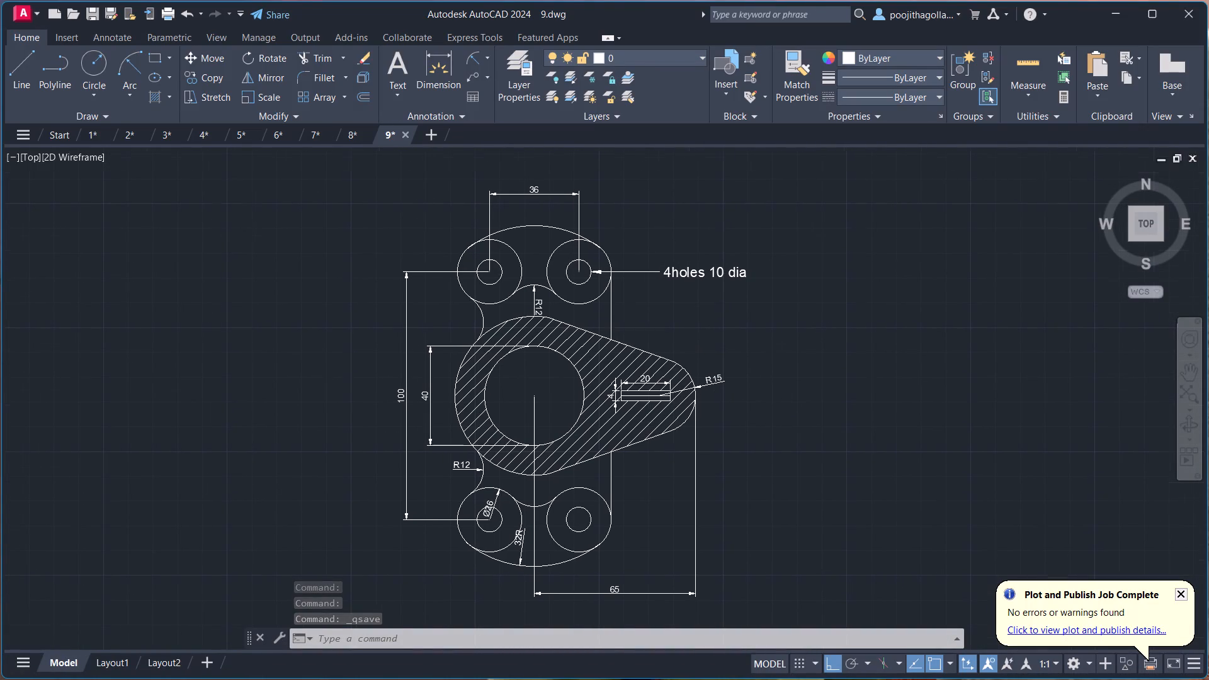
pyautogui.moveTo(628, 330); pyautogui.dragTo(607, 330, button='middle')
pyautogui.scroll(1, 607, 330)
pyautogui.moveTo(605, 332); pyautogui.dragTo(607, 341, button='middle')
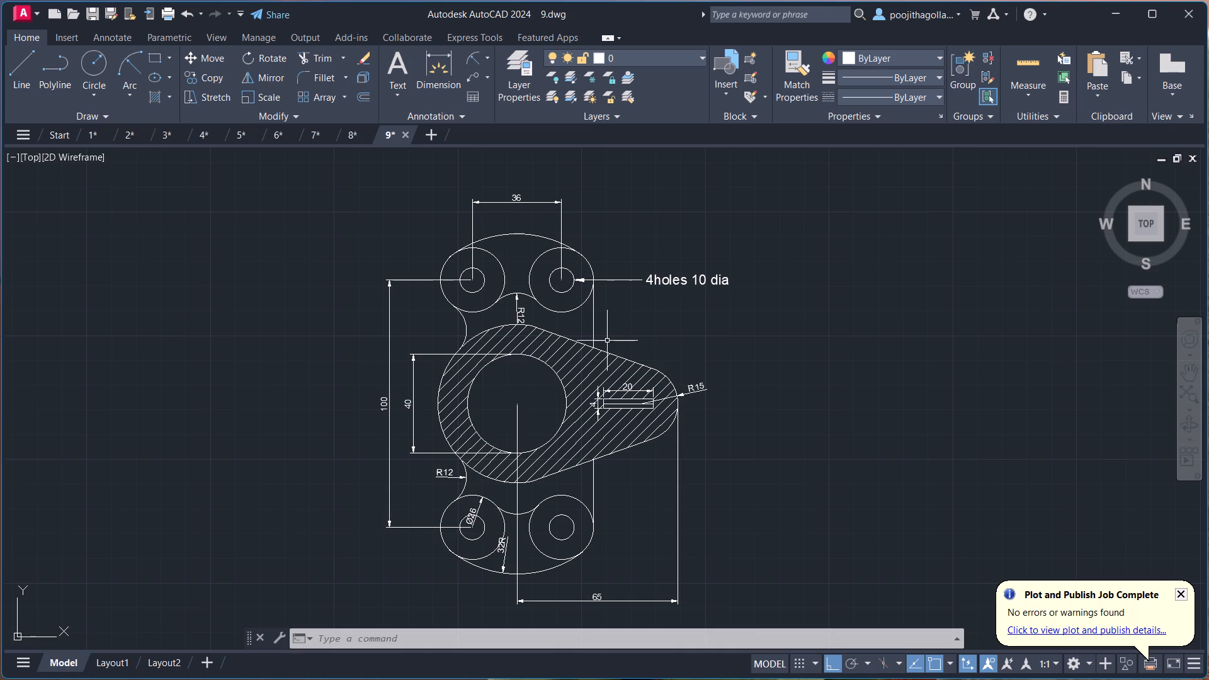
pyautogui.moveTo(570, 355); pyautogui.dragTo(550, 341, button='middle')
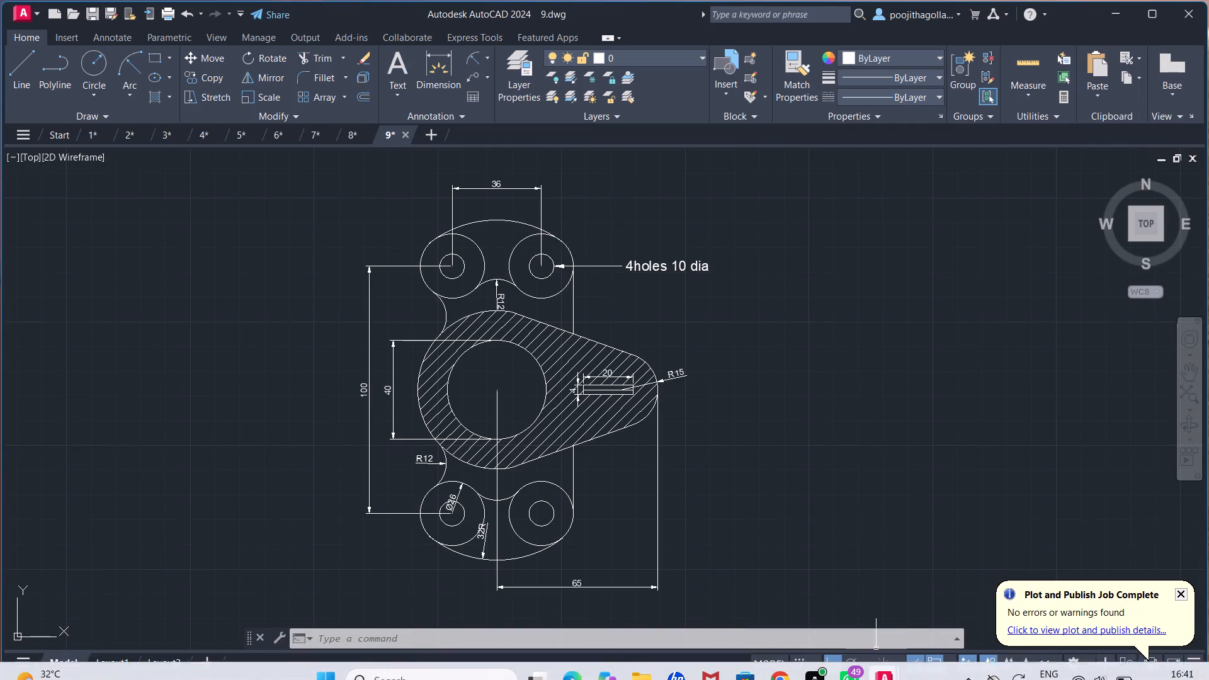
# Start a single-sheet plot using the AutoCAD PDF (High Quality Print).pc3 plotter and centre the plot on the sheet.
pyautogui.hotkey('ctrl', 'p')
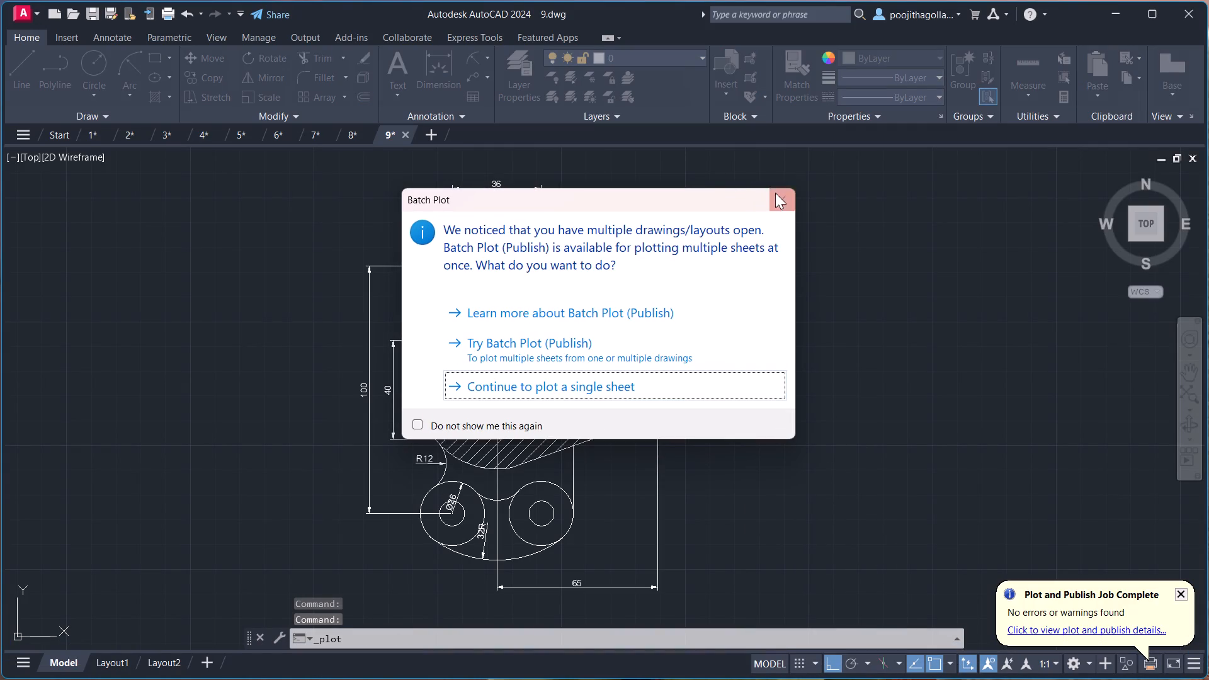
pyautogui.click(781, 198)
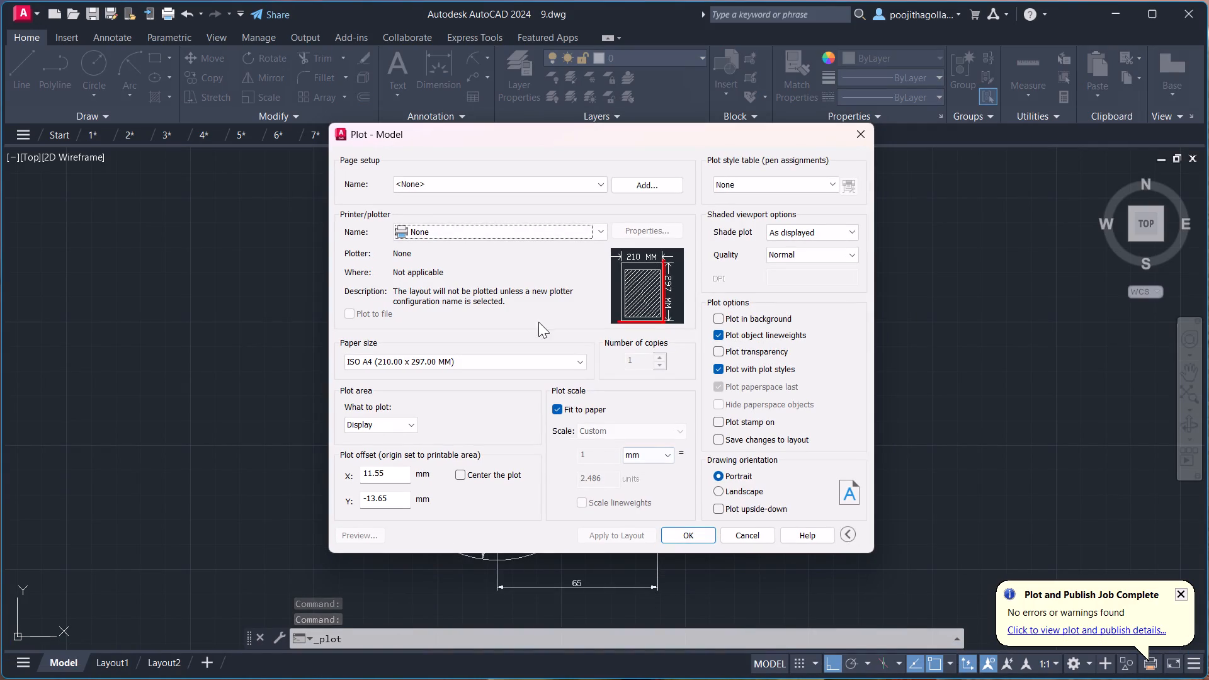
pyautogui.click(598, 225)
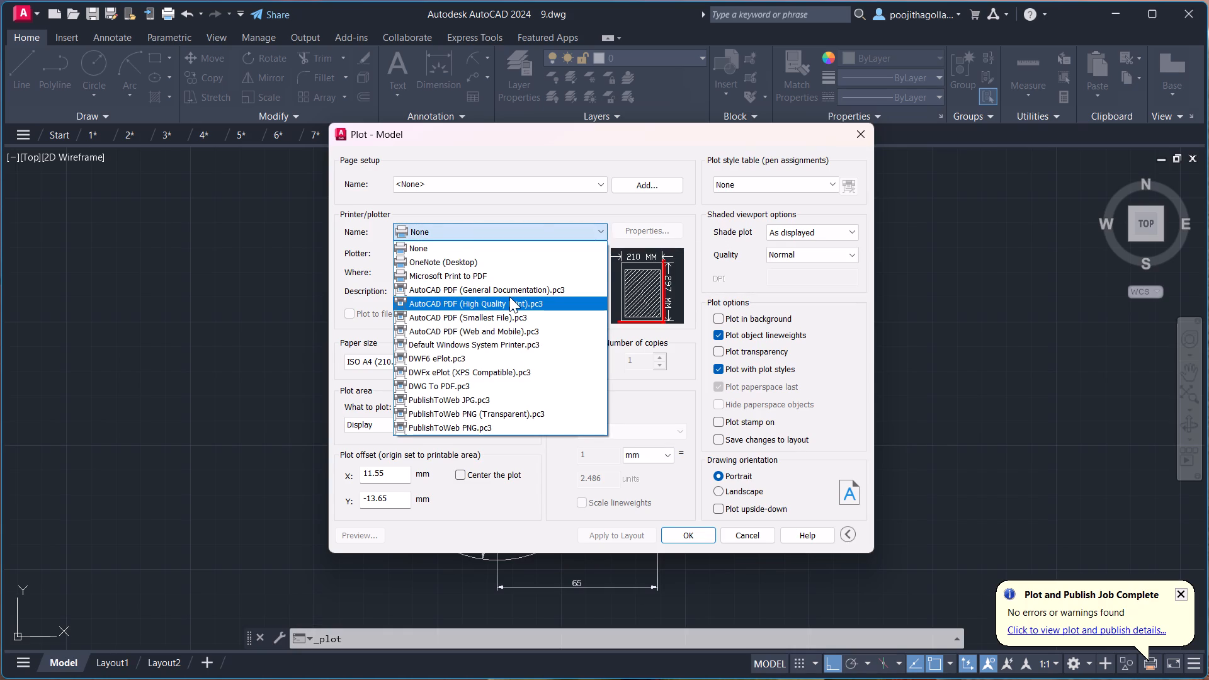
pyautogui.click(509, 297)
pyautogui.click(458, 474)
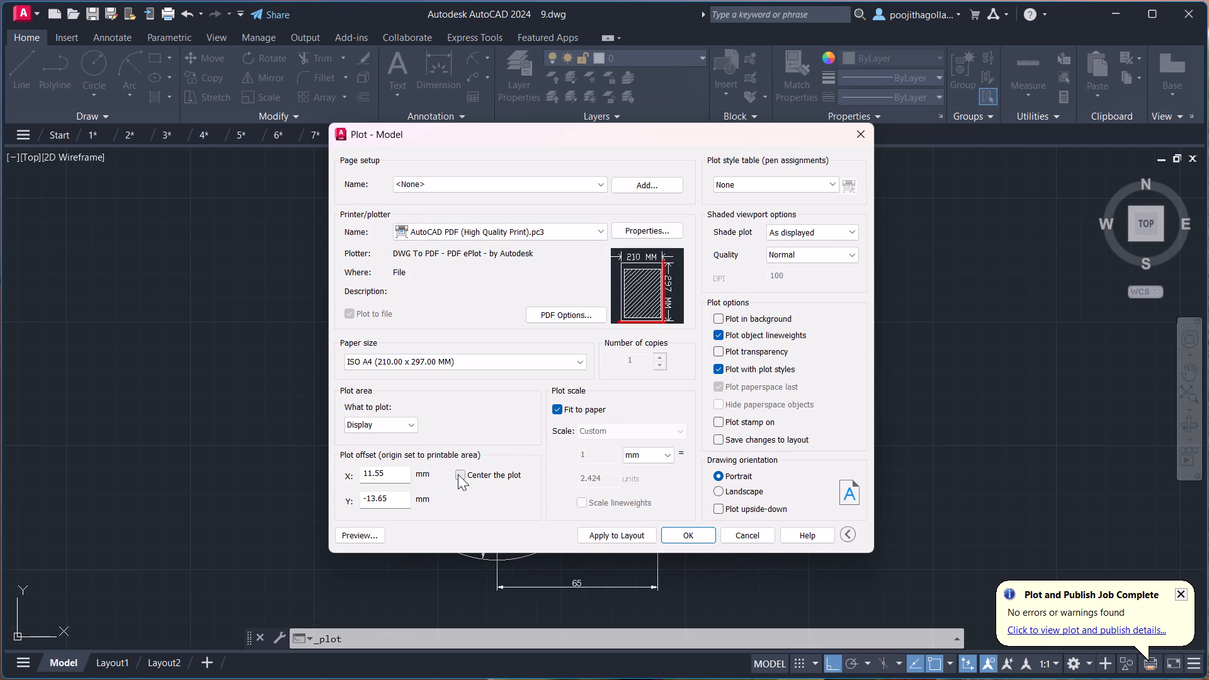
# Set the plot area to a window enclosing the whole part with all its dimensions and the hole note.
pyautogui.click(416, 428)
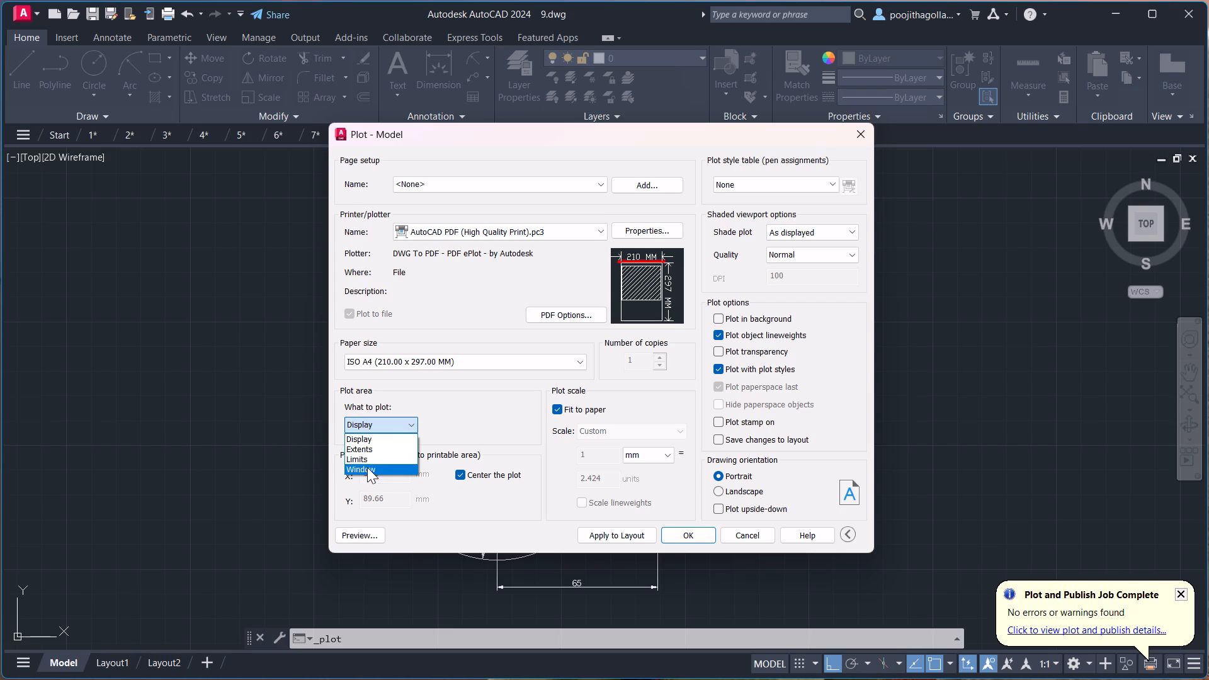
pyautogui.click(365, 469)
pyautogui.scroll(-1, 502, 347)
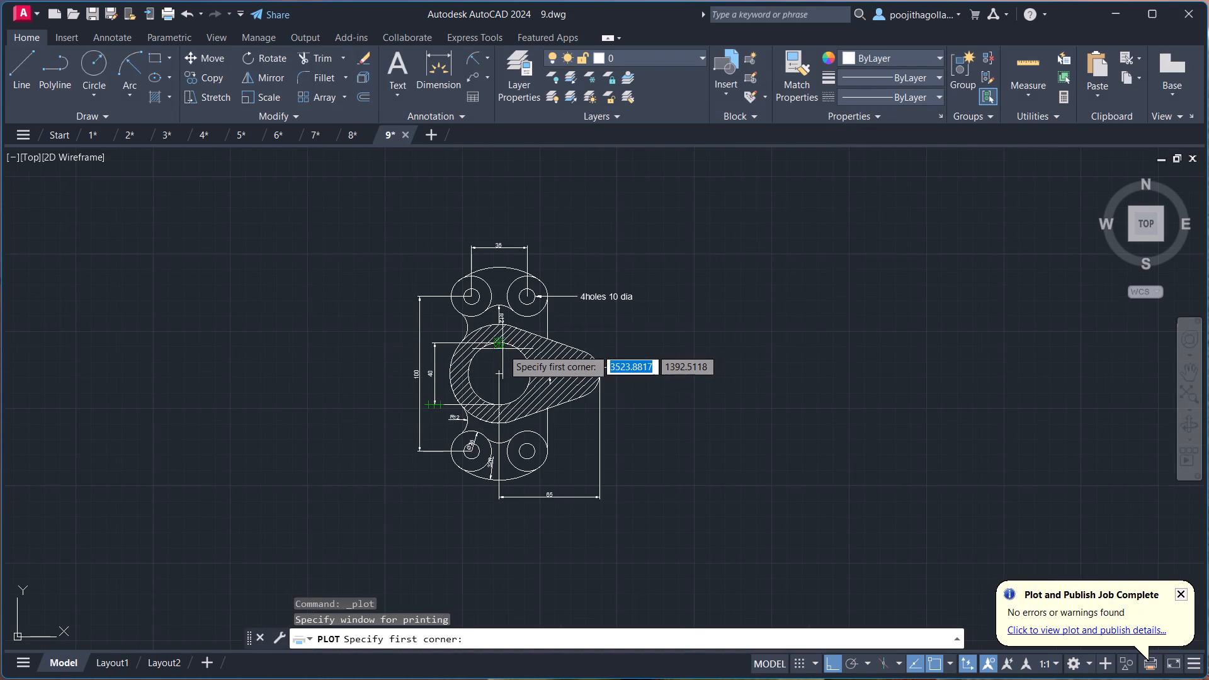
pyautogui.click(694, 223)
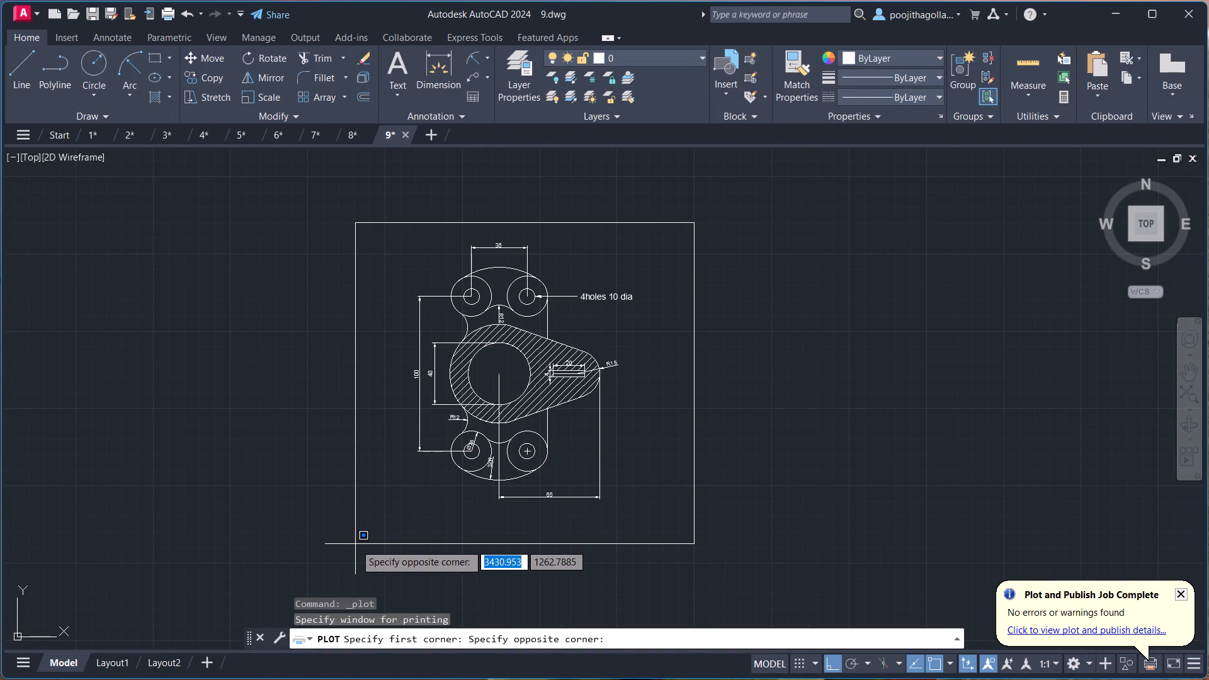
pyautogui.moveTo(355, 544); pyautogui.dragTo(688, 535)
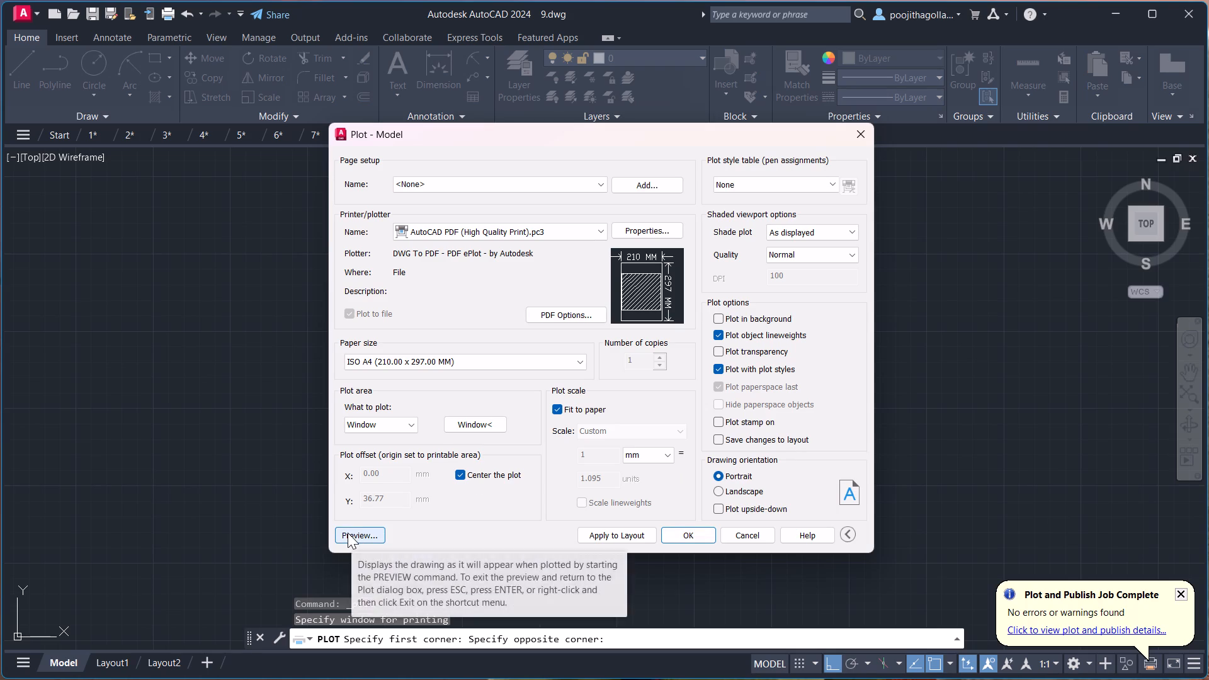
# Preview the plot, output it as 9-Model.pdf in the CAD folder, and close the PDF that opens.
pyautogui.click(348, 533)
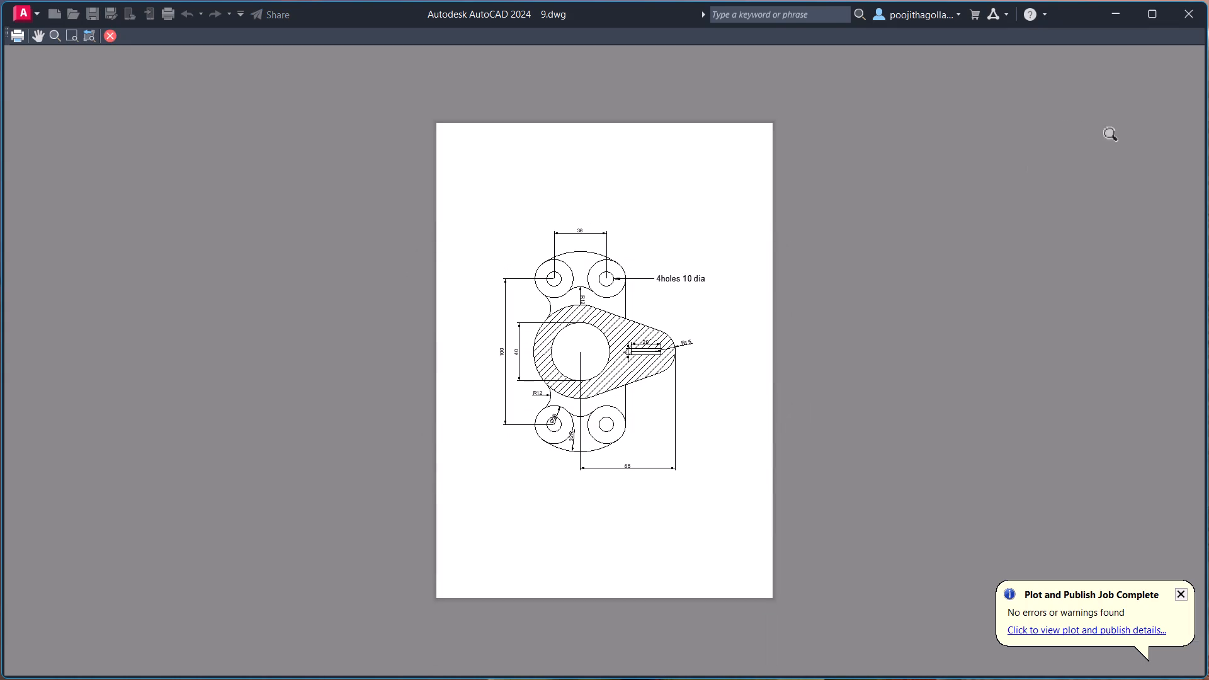
pyautogui.click(21, 37)
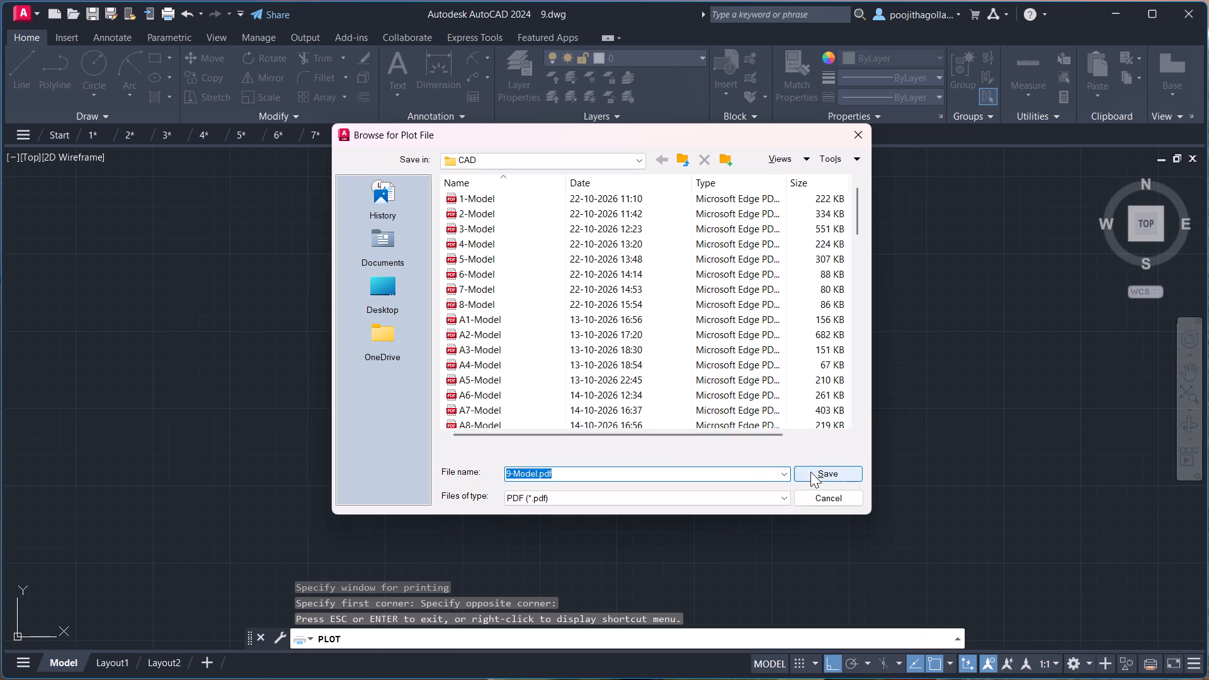
pyautogui.click(810, 472)
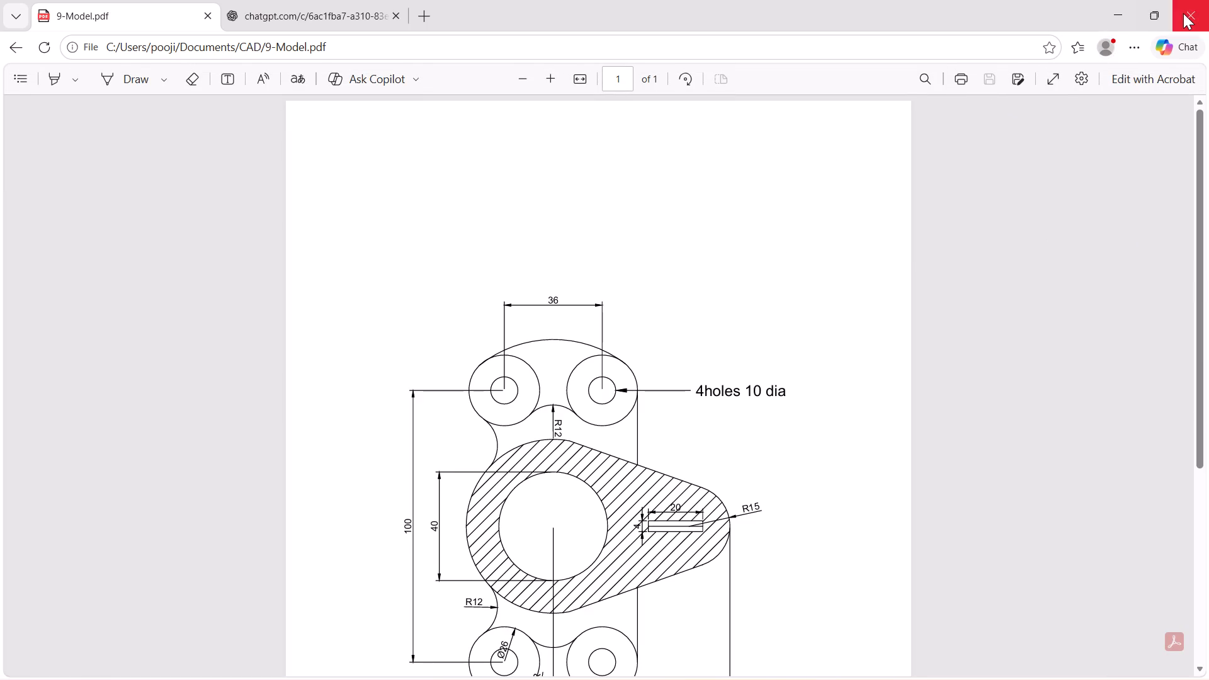
pyautogui.click(1188, 13)
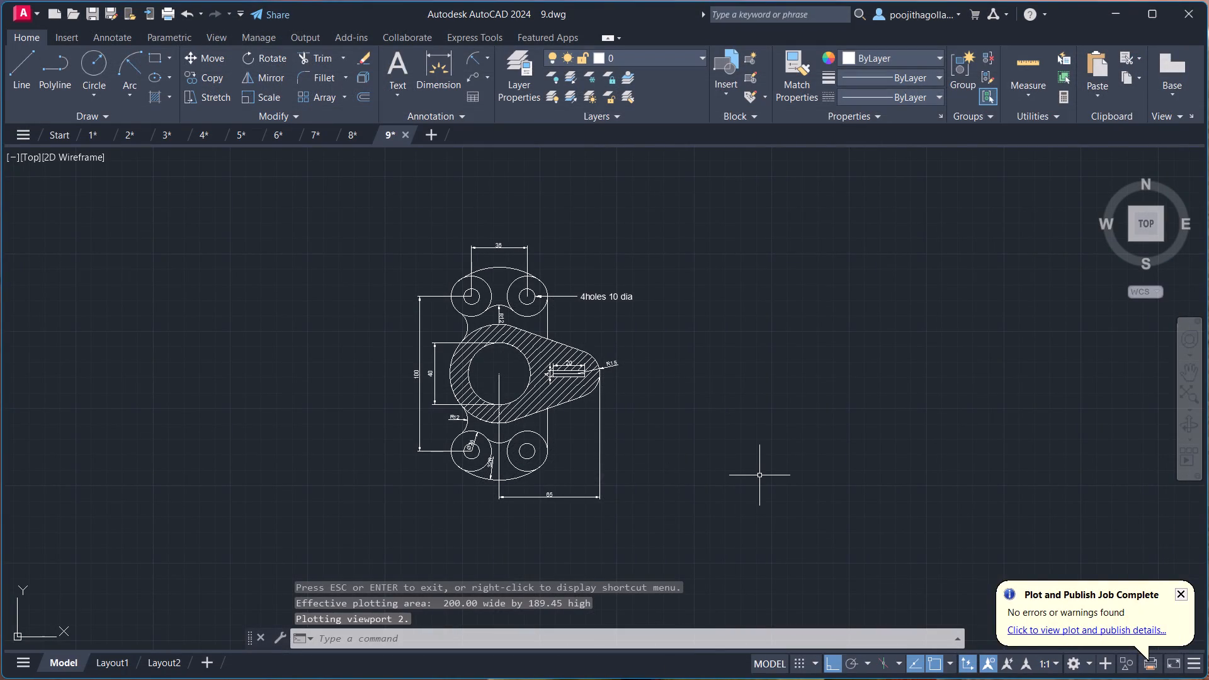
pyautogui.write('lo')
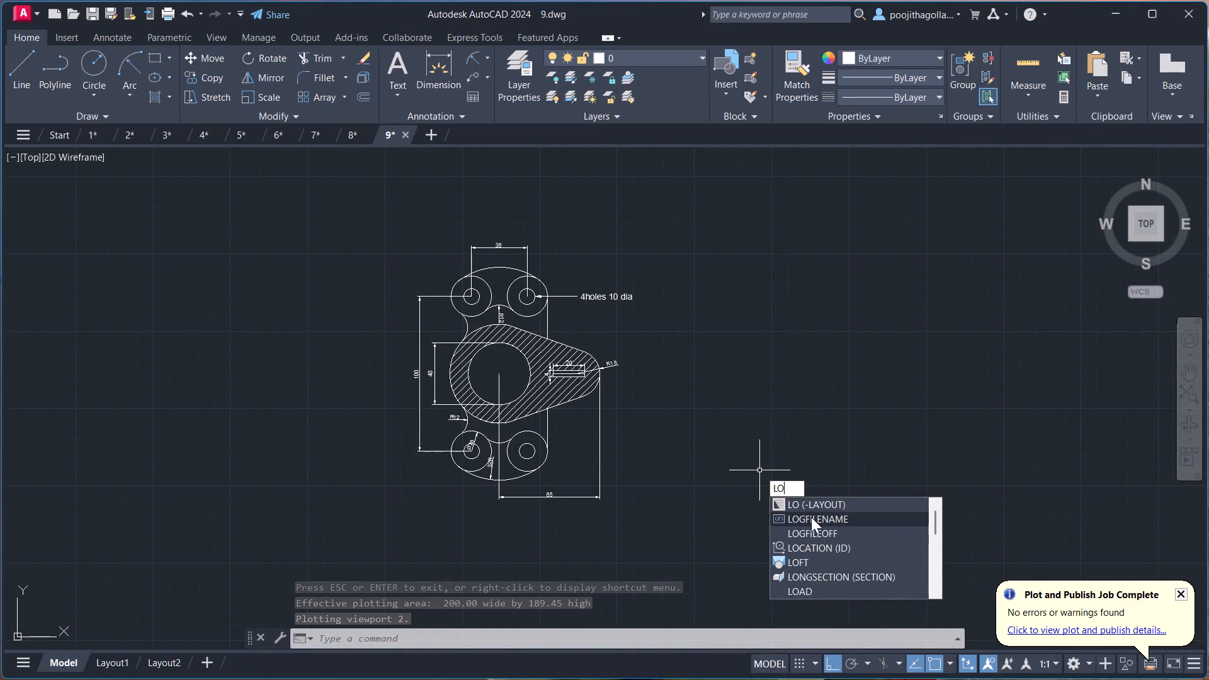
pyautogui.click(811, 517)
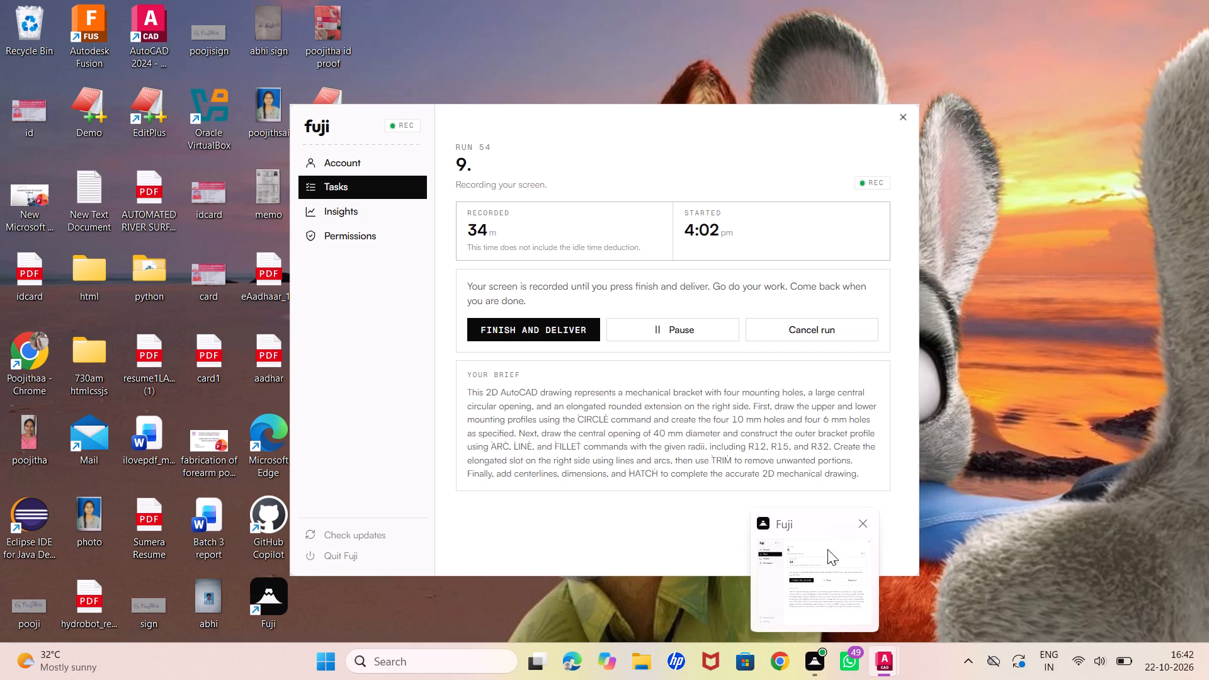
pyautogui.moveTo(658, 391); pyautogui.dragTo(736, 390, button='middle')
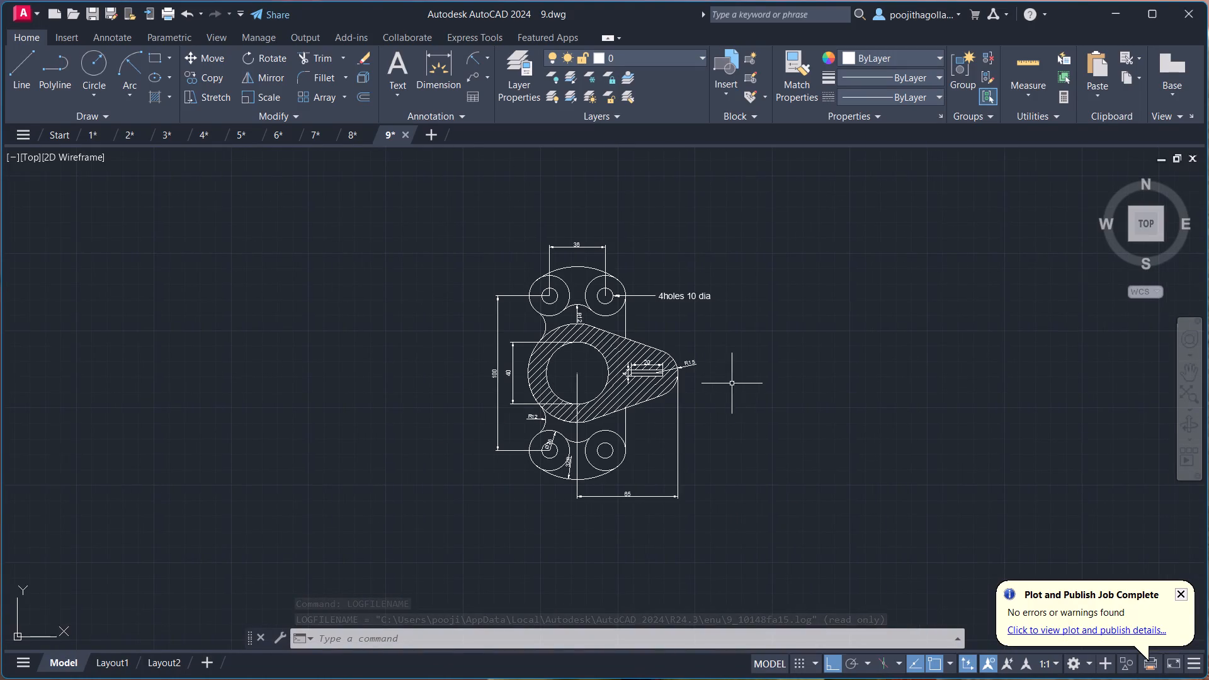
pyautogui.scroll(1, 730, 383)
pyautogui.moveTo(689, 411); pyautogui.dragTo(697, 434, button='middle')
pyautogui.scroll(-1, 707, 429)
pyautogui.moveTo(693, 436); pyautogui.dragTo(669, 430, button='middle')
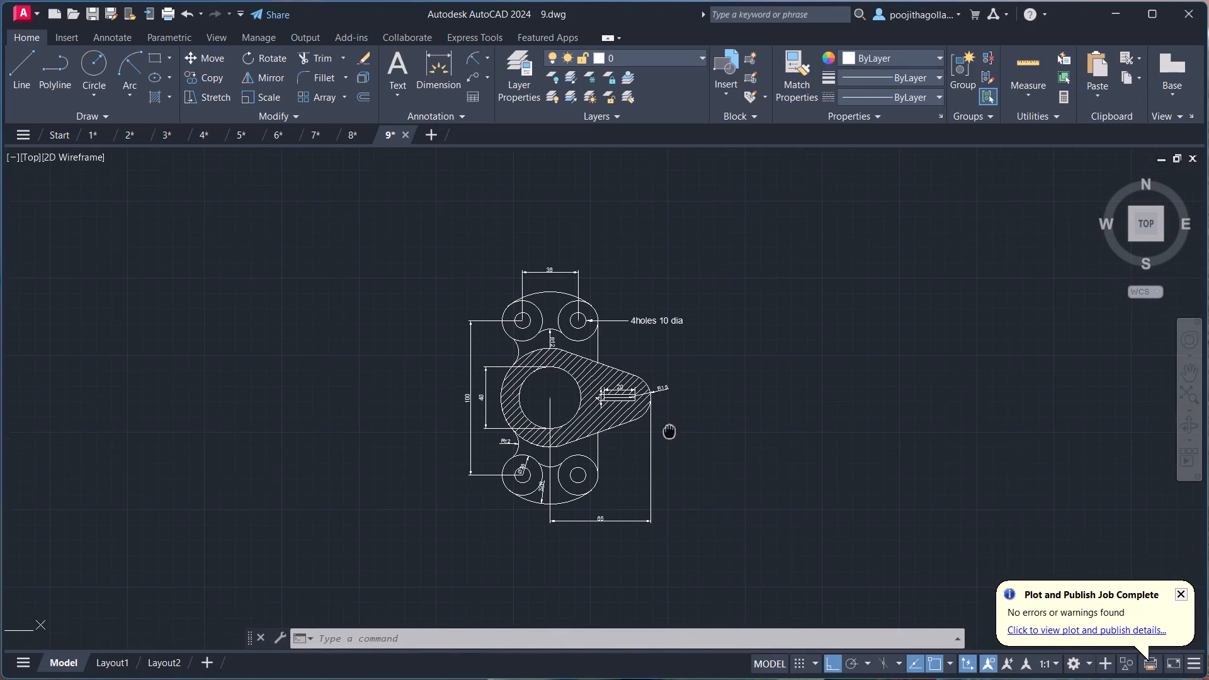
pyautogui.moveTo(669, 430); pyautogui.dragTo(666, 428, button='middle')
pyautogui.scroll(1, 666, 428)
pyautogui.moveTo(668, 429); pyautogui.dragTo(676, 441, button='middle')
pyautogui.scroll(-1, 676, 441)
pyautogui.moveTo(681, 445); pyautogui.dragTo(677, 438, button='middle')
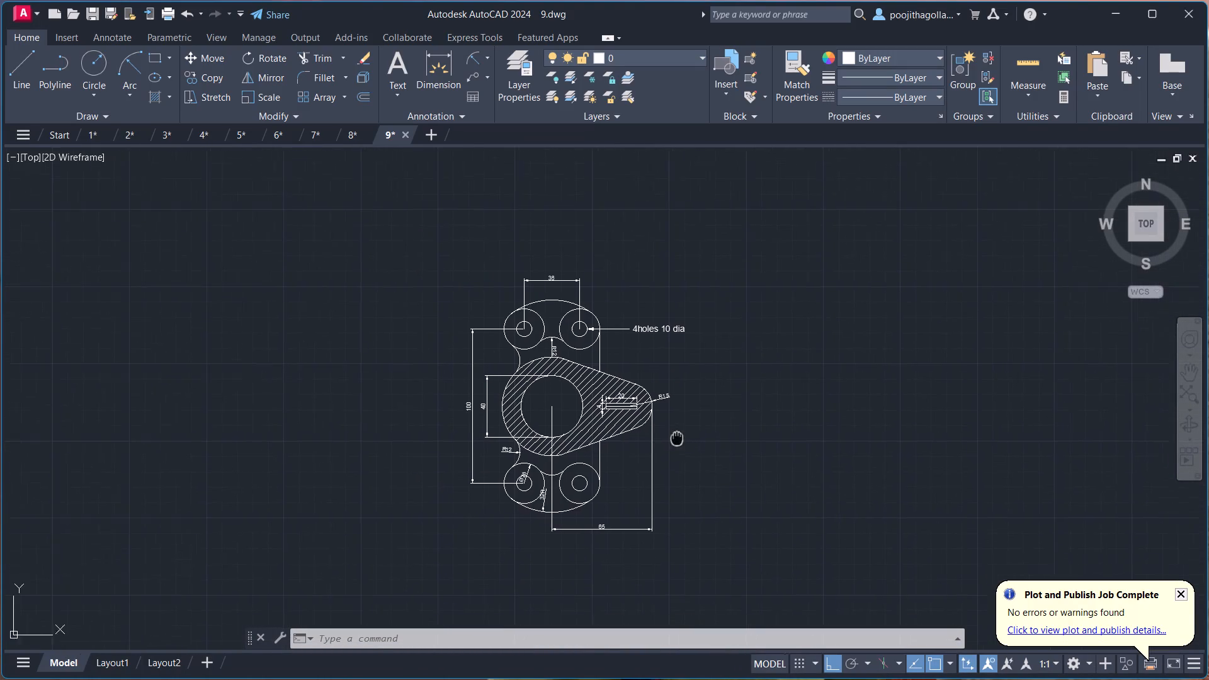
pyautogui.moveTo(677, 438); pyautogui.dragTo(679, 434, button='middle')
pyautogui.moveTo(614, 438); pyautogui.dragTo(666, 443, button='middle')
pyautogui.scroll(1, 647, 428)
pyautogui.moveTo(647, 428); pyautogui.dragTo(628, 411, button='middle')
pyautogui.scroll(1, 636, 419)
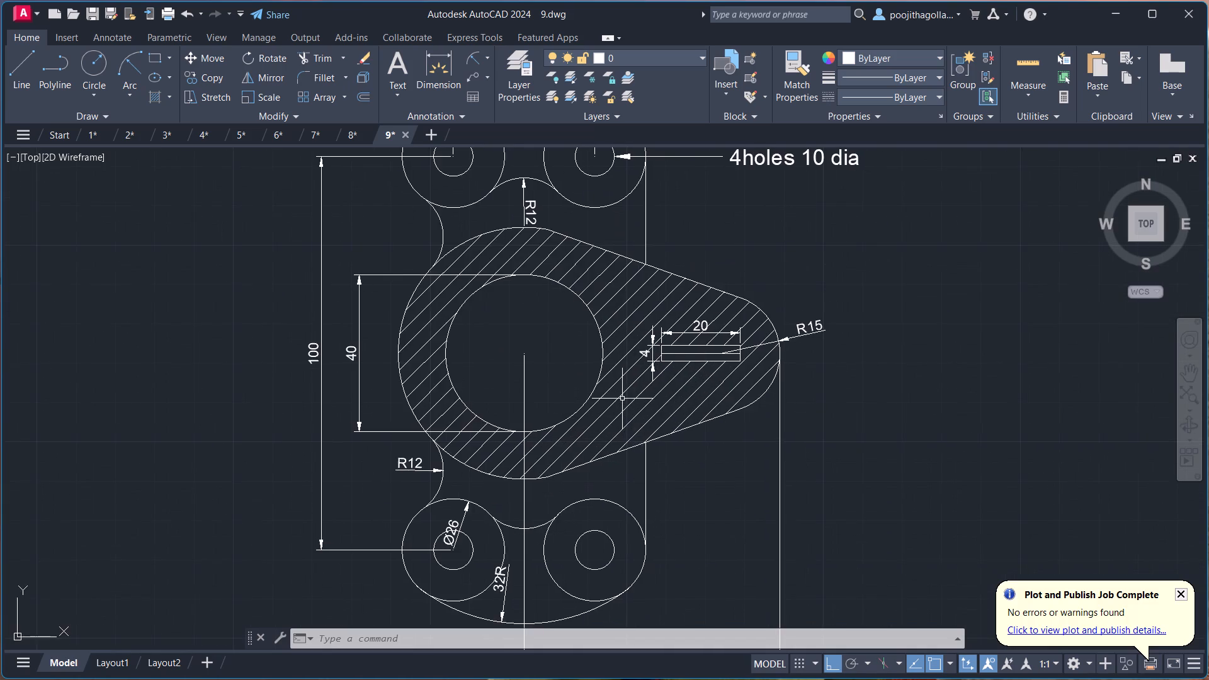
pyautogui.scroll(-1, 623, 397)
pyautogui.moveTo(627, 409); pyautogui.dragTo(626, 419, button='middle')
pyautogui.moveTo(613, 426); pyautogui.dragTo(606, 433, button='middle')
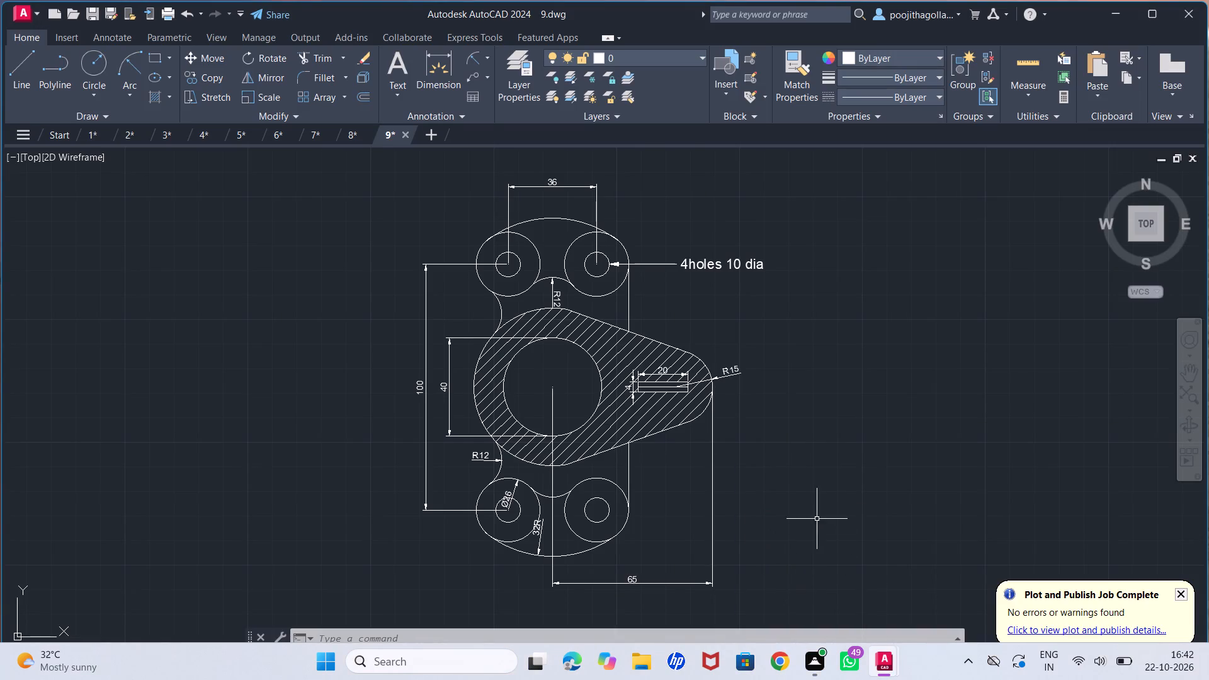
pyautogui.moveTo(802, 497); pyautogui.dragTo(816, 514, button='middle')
# Save the drawing again.
pyautogui.hotkey('ctrl', 's')
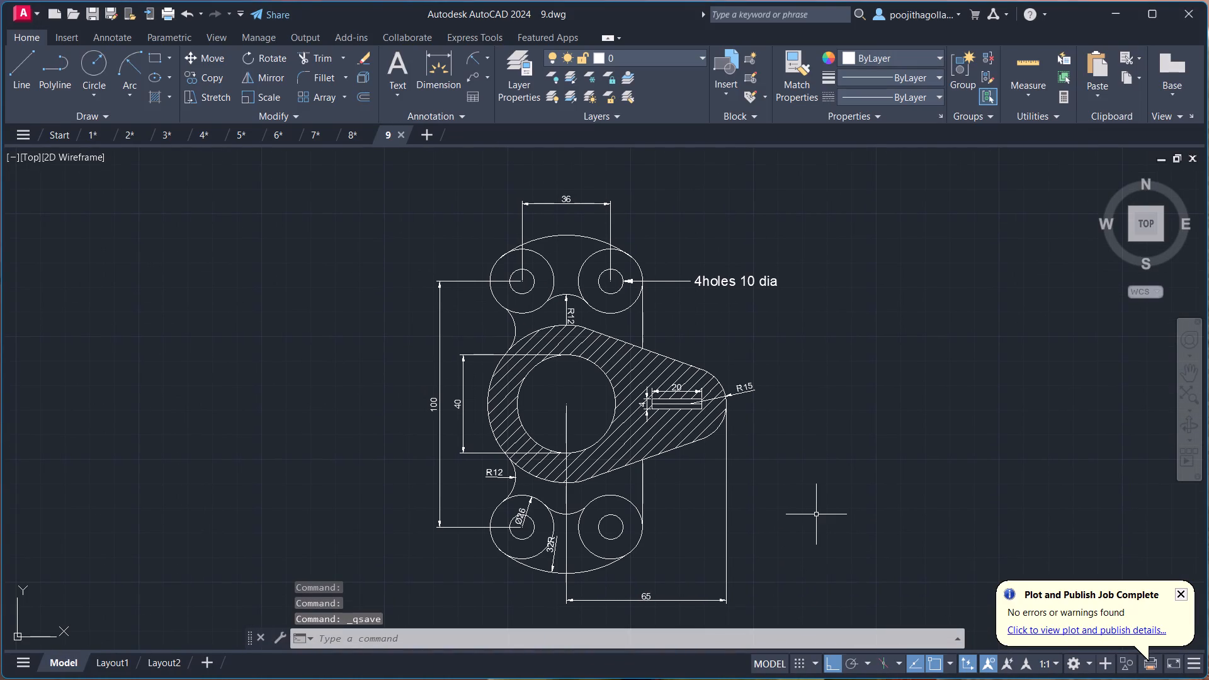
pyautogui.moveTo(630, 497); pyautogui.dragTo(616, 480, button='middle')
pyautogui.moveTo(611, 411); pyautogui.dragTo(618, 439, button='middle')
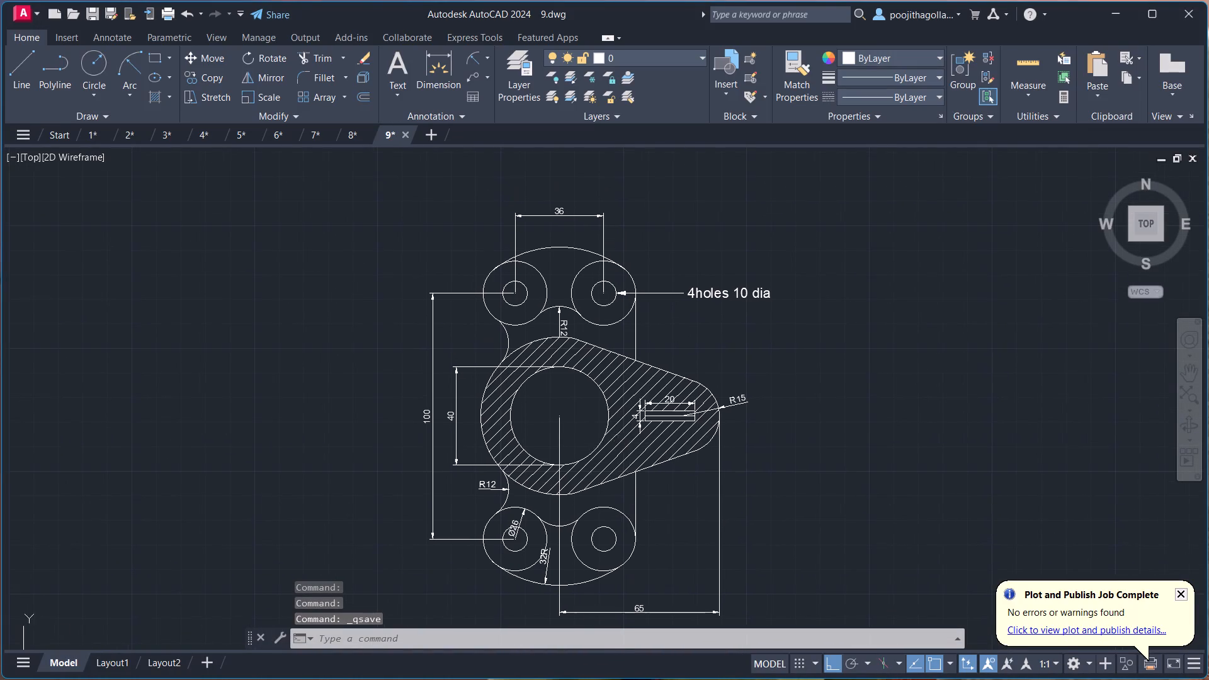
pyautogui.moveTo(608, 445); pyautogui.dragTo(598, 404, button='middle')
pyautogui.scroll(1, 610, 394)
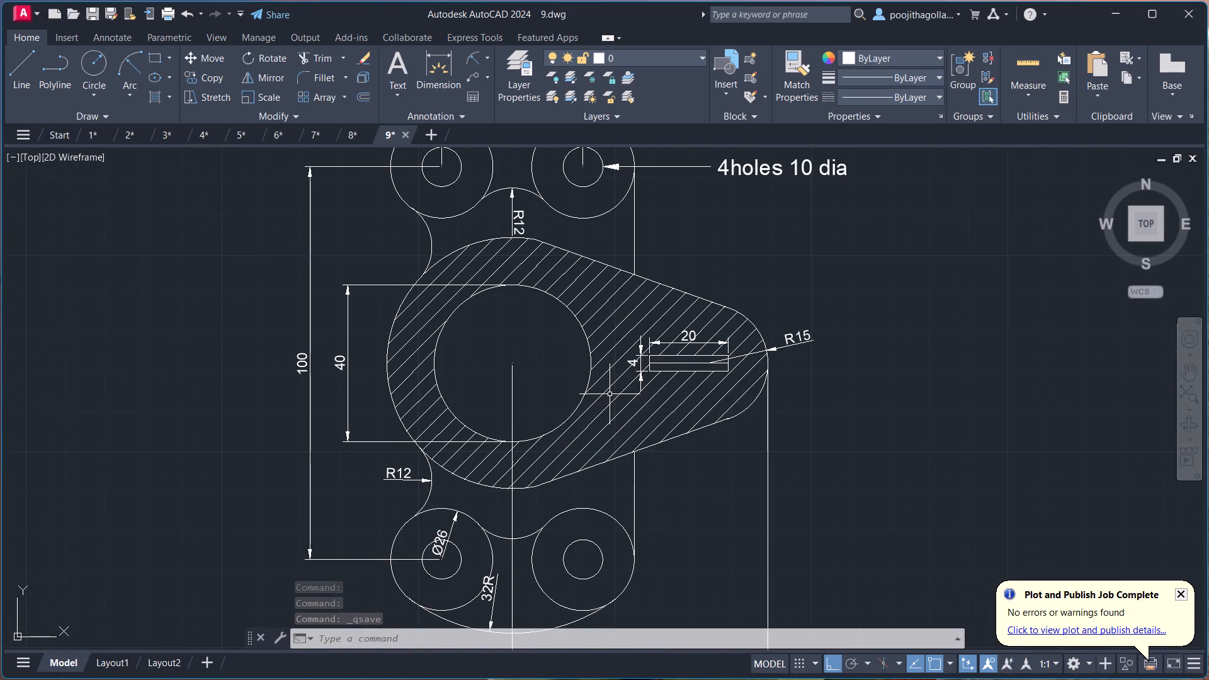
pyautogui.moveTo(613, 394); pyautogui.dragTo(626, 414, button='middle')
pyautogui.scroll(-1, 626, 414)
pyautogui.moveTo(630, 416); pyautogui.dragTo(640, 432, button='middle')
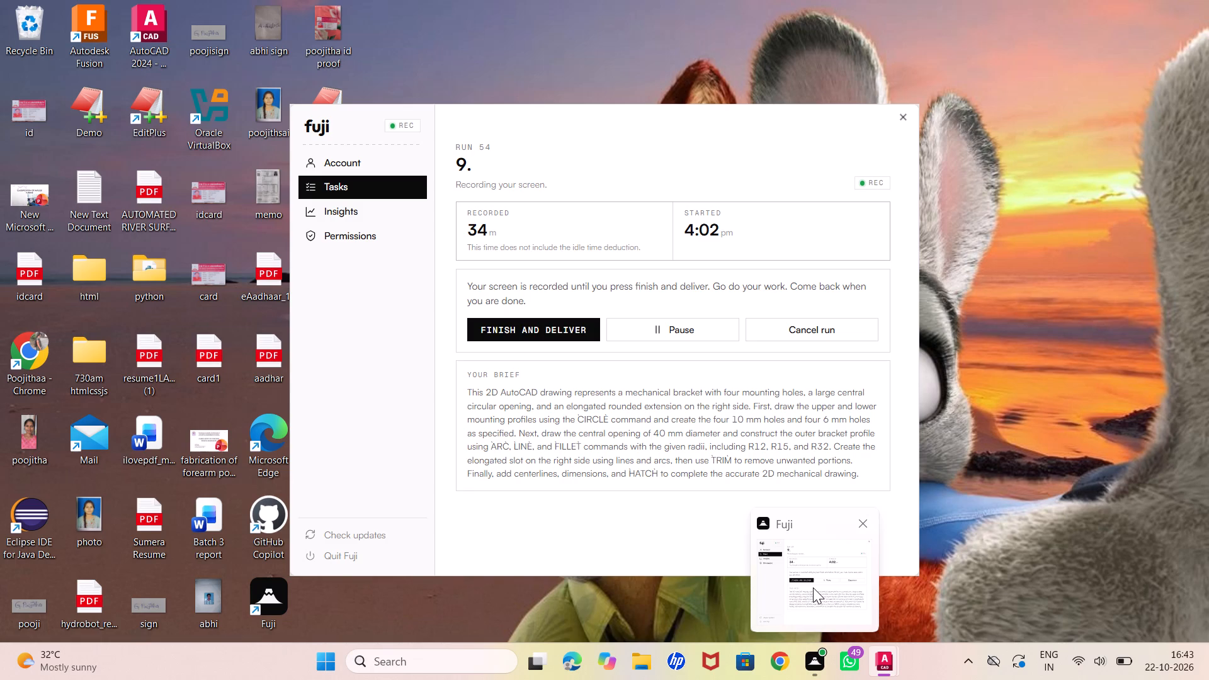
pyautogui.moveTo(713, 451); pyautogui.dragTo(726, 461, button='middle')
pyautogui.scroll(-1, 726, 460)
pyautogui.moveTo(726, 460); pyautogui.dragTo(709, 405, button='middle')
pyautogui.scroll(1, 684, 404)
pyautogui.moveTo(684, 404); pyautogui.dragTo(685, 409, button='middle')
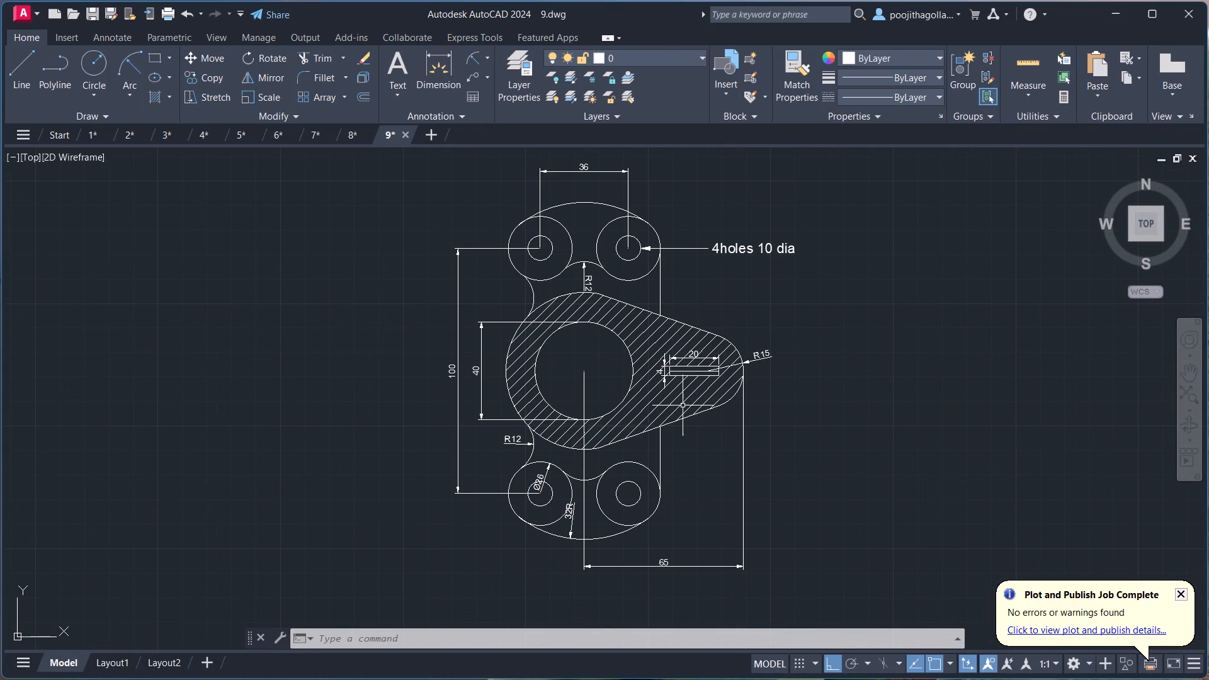
# Save drawing 9 once more under its existing name.
pyautogui.moveTo(681, 405); pyautogui.dragTo(690, 438, button='middle')
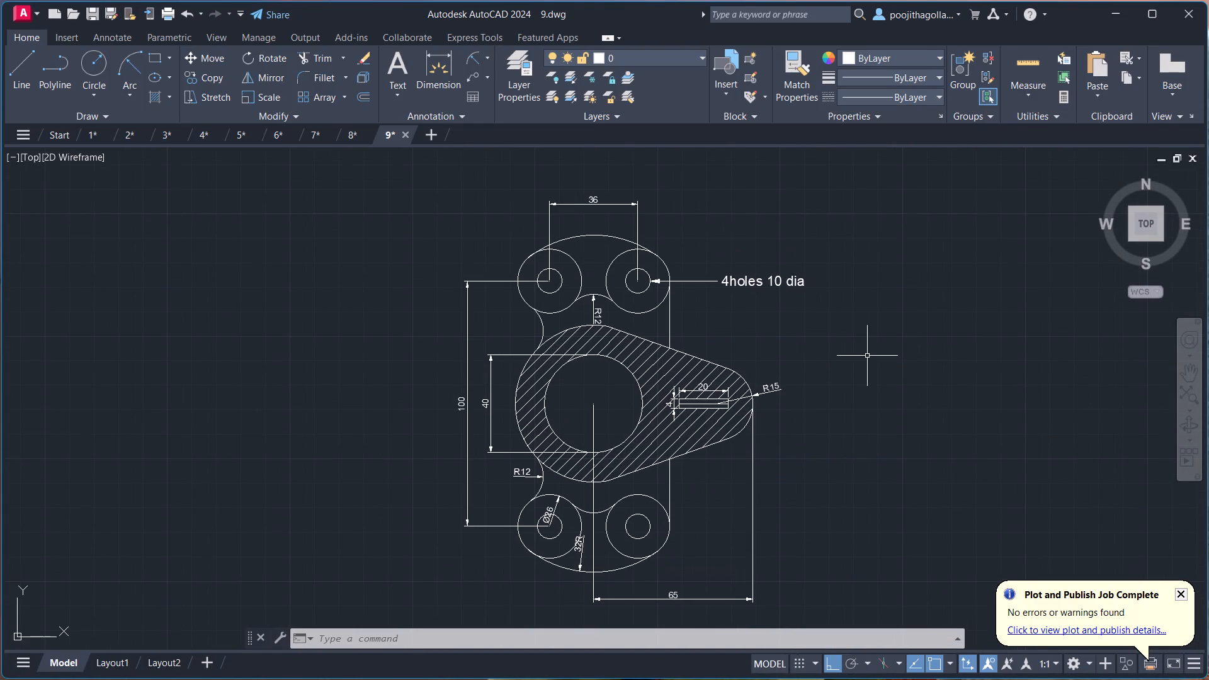
pyautogui.hotkey('ctrl', 's')
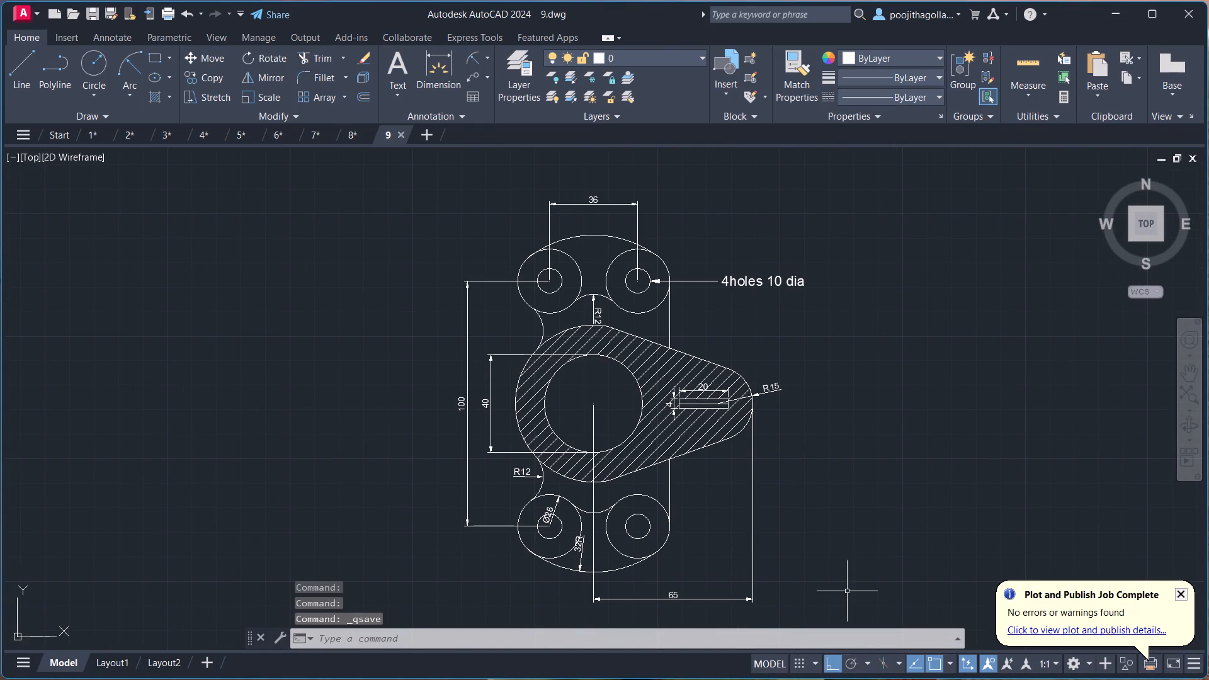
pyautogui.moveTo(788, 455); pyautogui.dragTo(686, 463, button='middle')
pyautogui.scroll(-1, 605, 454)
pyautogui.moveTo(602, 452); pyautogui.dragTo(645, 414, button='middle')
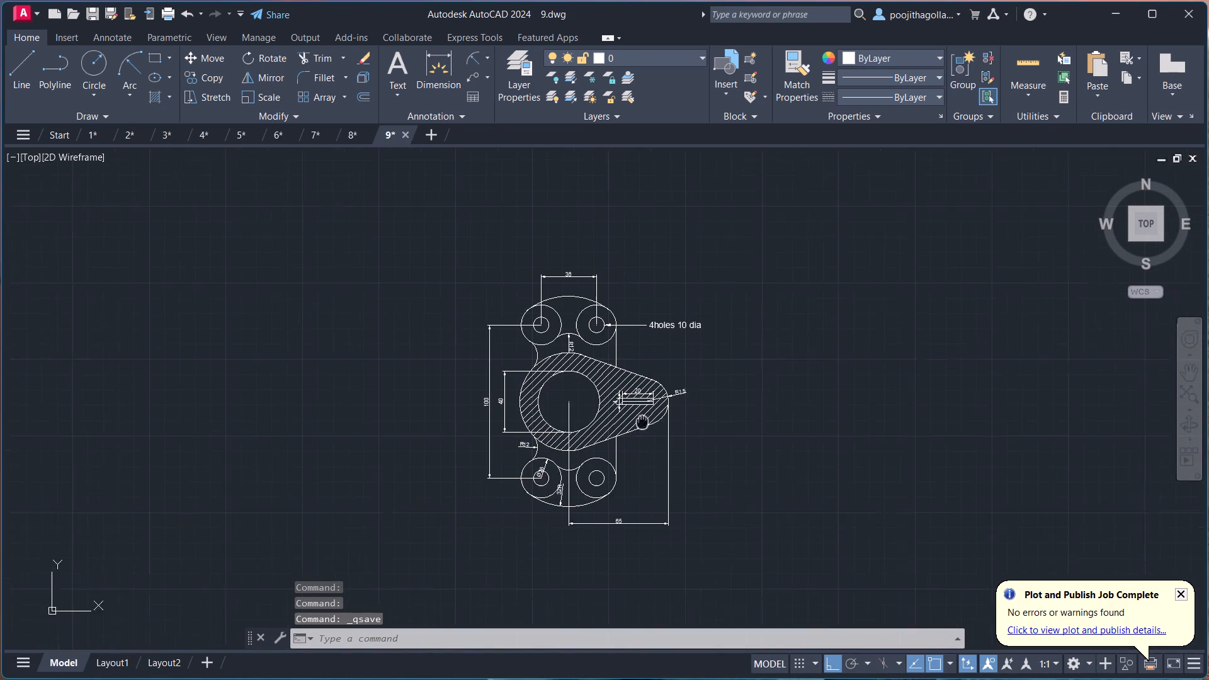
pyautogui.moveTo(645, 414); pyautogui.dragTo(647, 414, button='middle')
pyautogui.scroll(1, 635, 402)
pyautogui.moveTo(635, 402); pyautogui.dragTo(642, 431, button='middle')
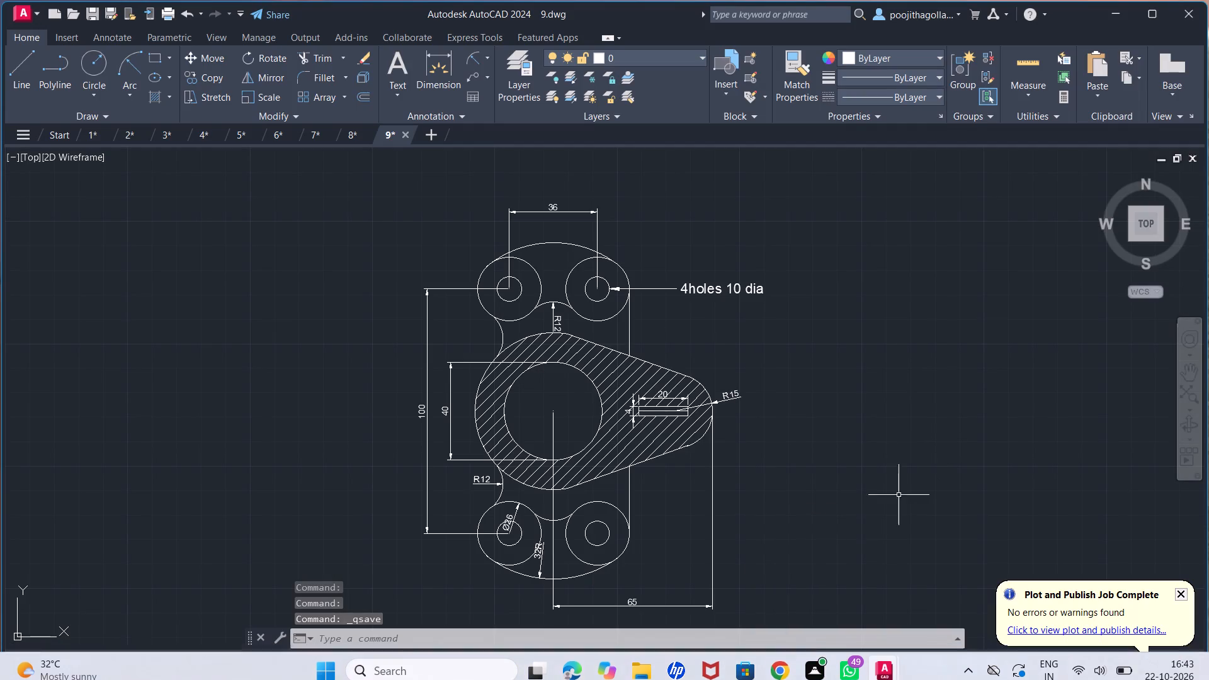
# Query the drawing's log file name with the LOGFILENAME variable.
pyautogui.write('lo')
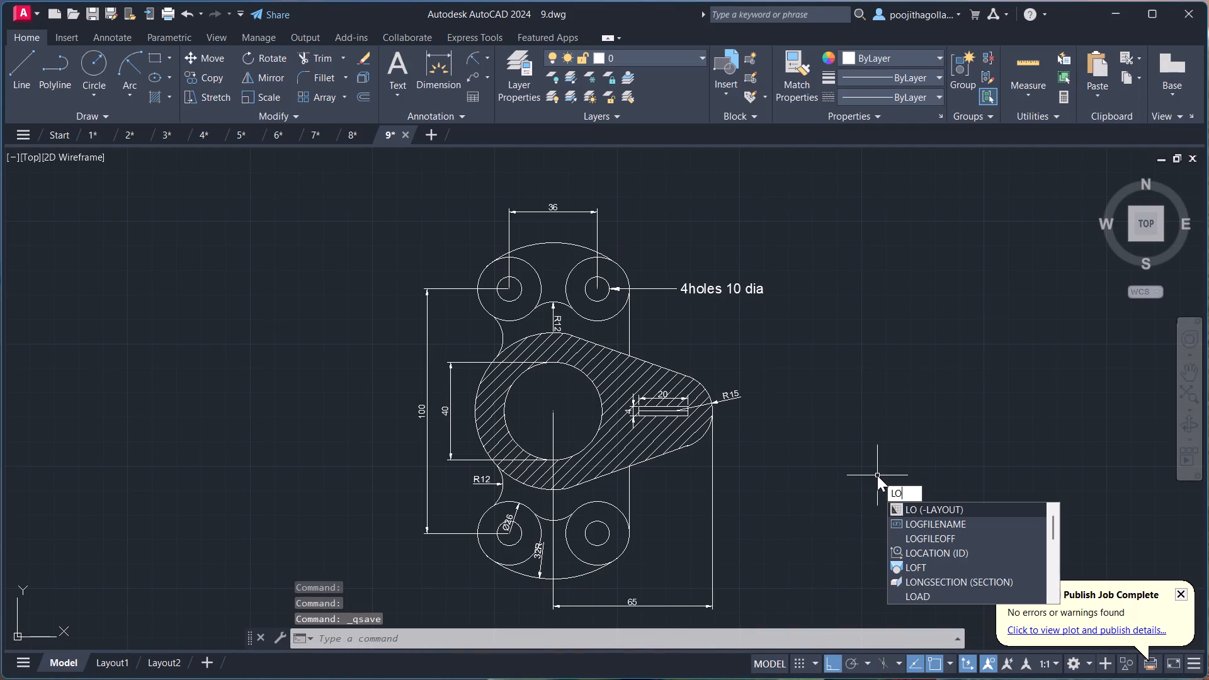
pyautogui.click(946, 525)
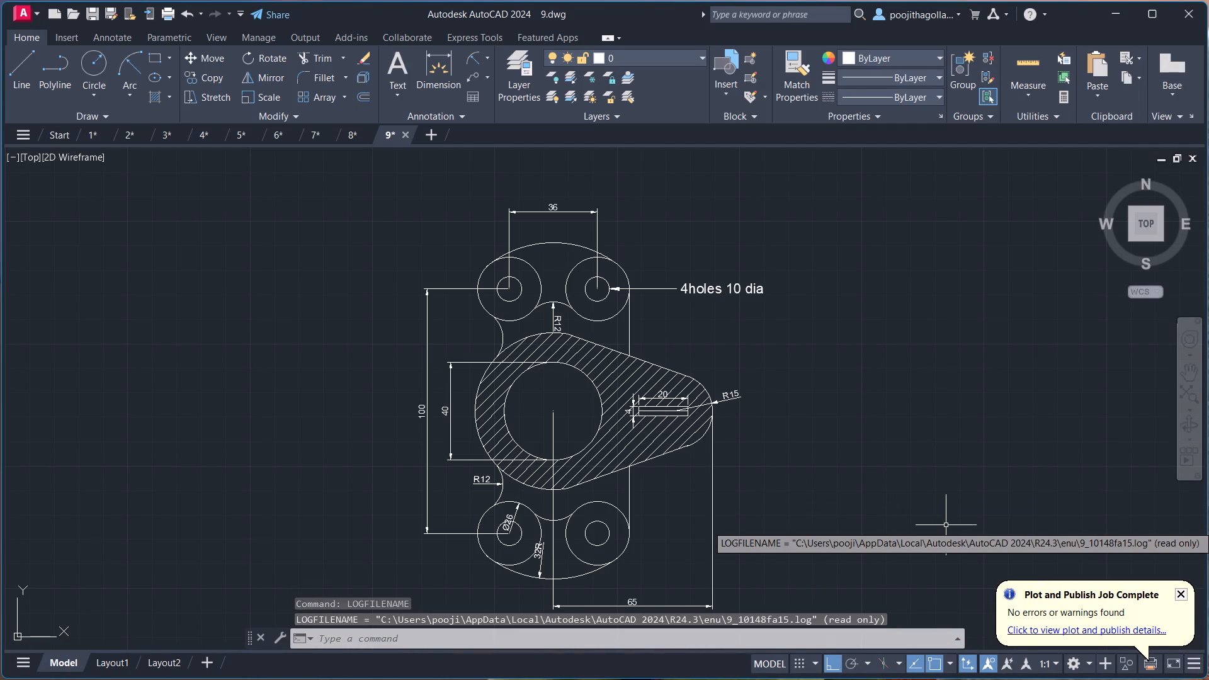